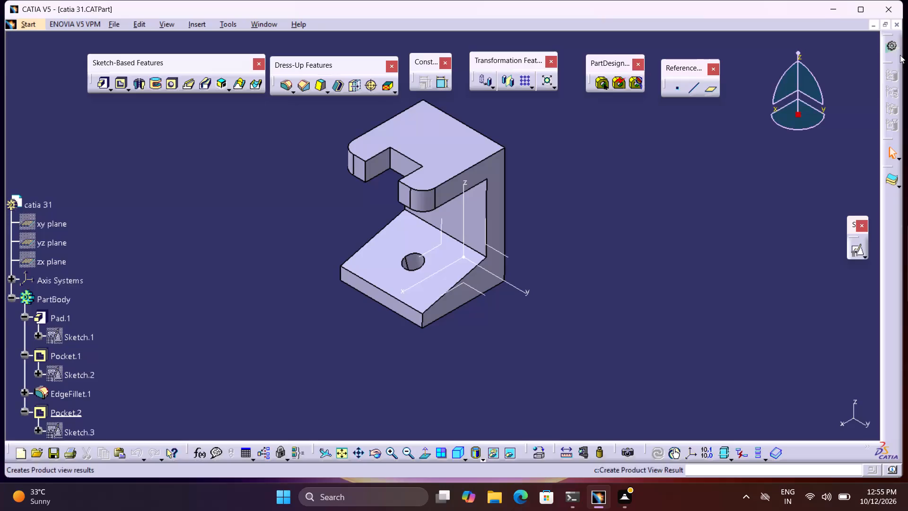
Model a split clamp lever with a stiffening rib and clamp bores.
Close the catia 31 part document.
{"action": "left_click", "coordinate": [899, 28]}
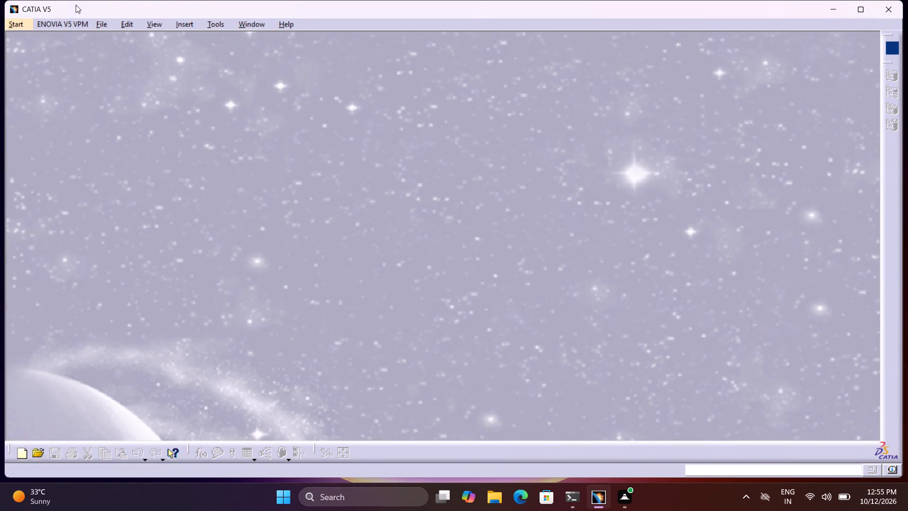
Create a new Part Design part named "catia 32", without hybrid design or a geometrical set.
{"action": "left_click", "coordinate": [18, 24]}
{"action": "left_click", "coordinate": [96, 55]}
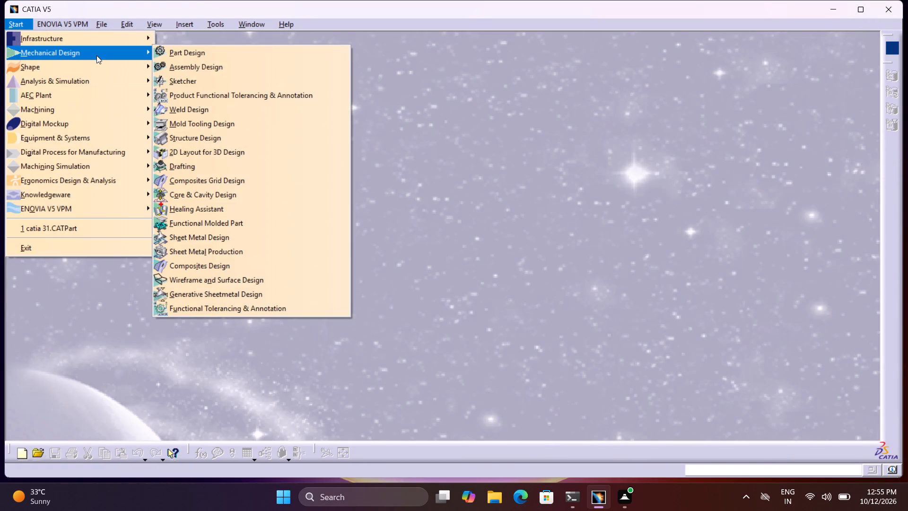
{"action": "left_click", "coordinate": [180, 50]}
{"action": "left_click", "coordinate": [277, 161]}
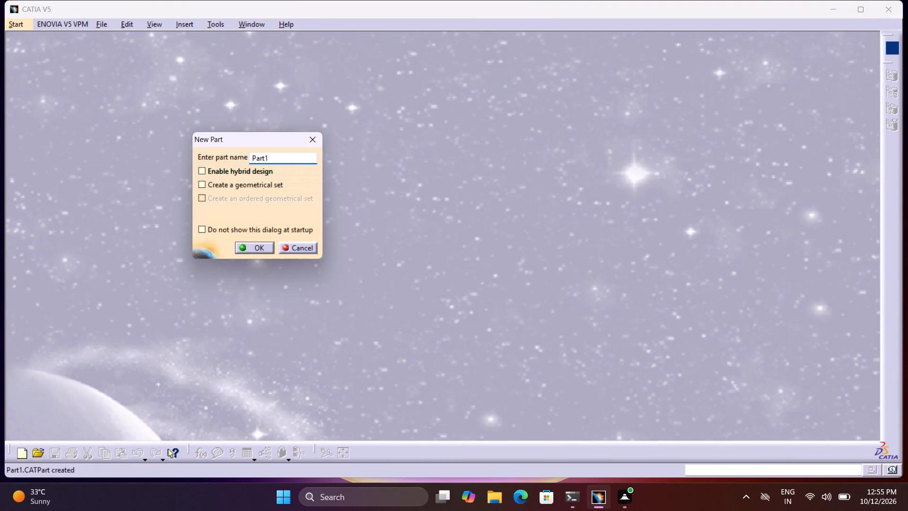
{"action": "left_click_drag", "start_coordinate": [277, 160], "coordinate": [236, 158]}
{"action": "key", "text": "ctrl+v"}
{"action": "key", "text": "ctrl+v"}
{"action": "key", "text": "c"}
{"action": "key", "text": "a"}
{"action": "type", "text": "tia"}
{"action": "key", "text": "space"}
{"action": "type", "text": "32"}
{"action": "left_click", "coordinate": [261, 249]}
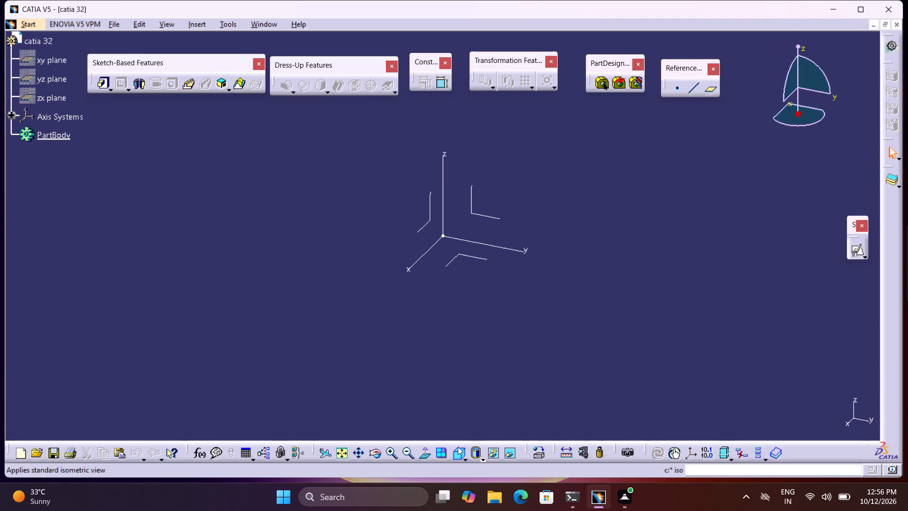
Start a positioned sketch on the yz plane, using the isometric view to pick the plane.
{"action": "left_click", "coordinate": [458, 447]}
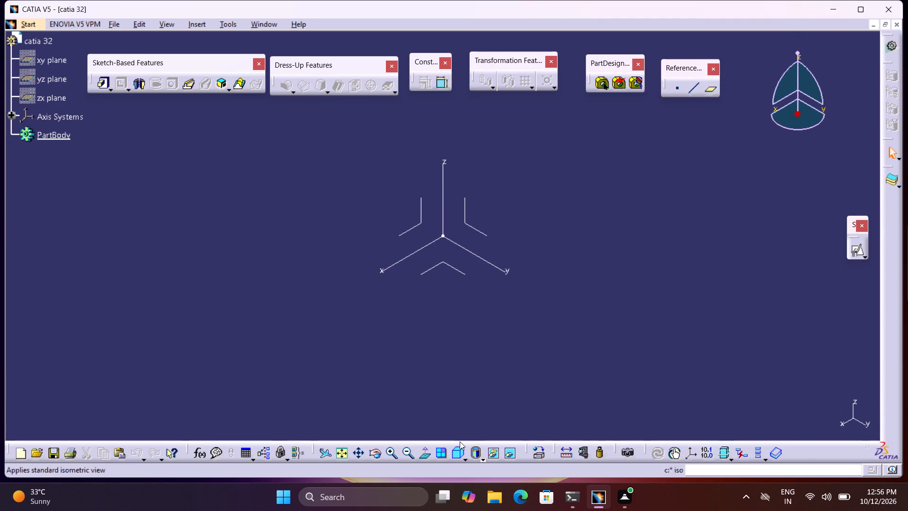
{"action": "left_click", "coordinate": [852, 253]}
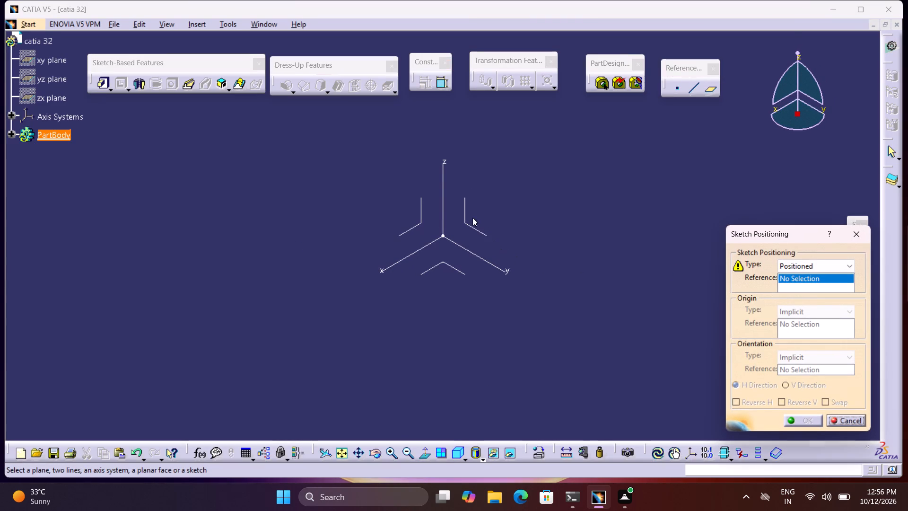
{"action": "left_click", "coordinate": [472, 229]}
{"action": "left_click", "coordinate": [805, 424]}
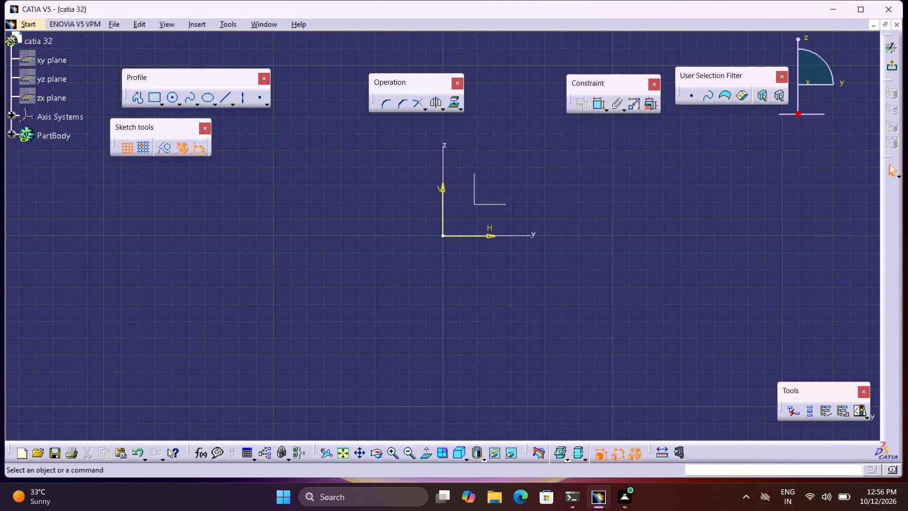
Sketch a circle with a radius of about 1.58 in above the sketch origin.
{"action": "middle_click_drag", "start_coordinate": [485, 268], "coordinate": [436, 360]}
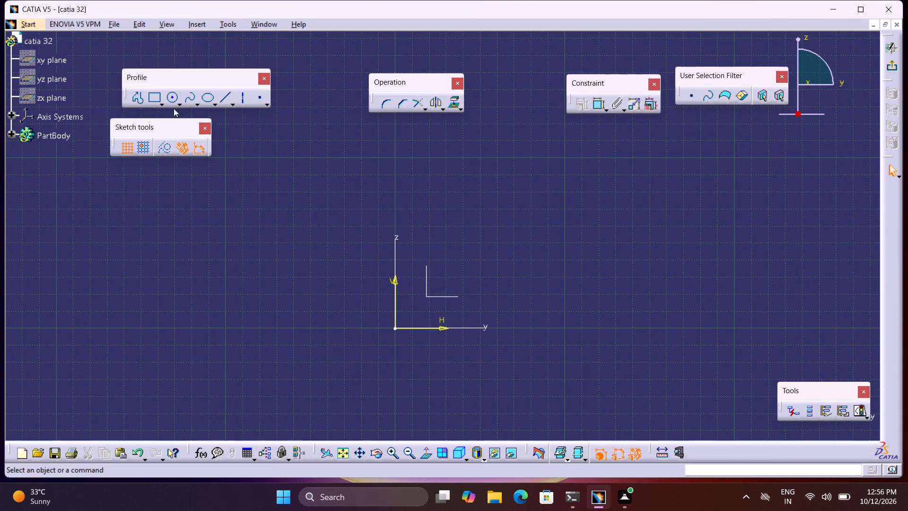
{"action": "left_click", "coordinate": [170, 102]}
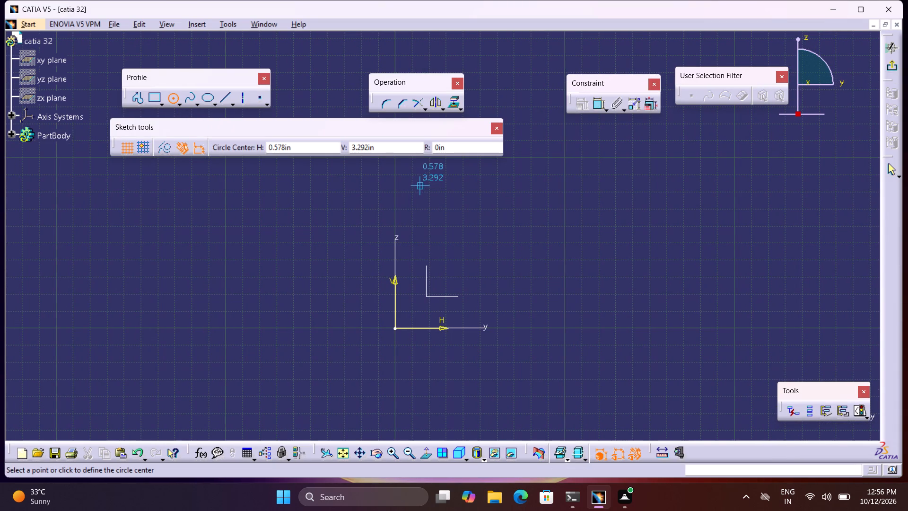
{"action": "left_click", "coordinate": [412, 177]}
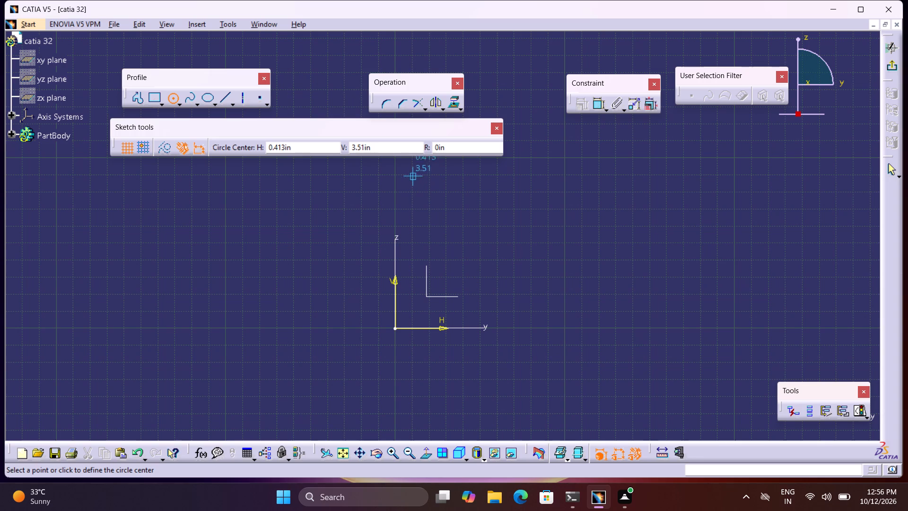
{"action": "left_click", "coordinate": [459, 227]}
{"action": "middle_click_drag", "start_coordinate": [487, 240], "coordinate": [445, 264]}
{"action": "middle_click", "coordinate": [445, 264]}
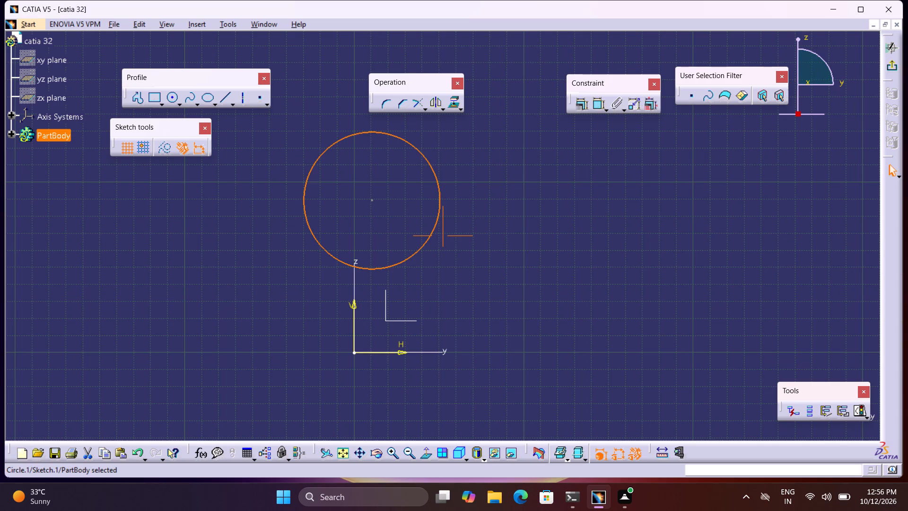
Change the length unit in the options to Millimeter (mm).
{"action": "left_click", "coordinate": [225, 26]}
{"action": "left_click", "coordinate": [267, 155]}
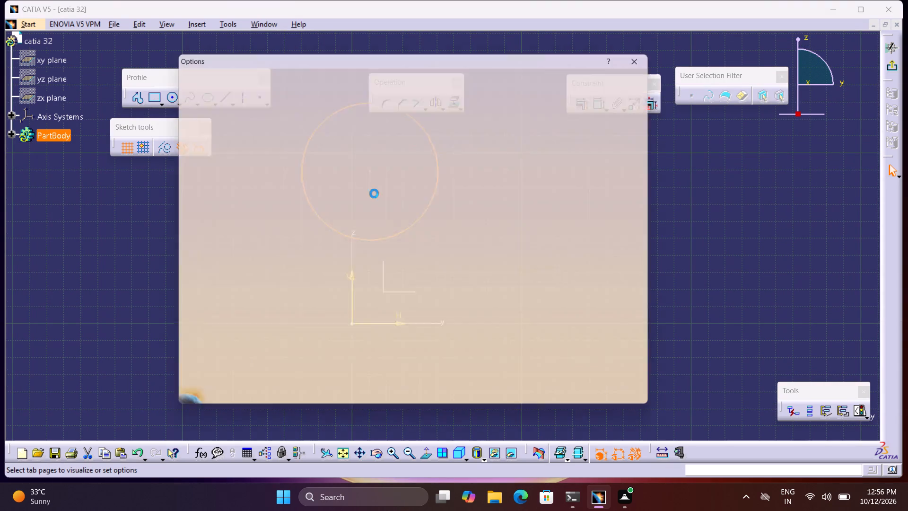
{"action": "left_click", "coordinate": [496, 188]}
{"action": "left_click", "coordinate": [495, 197]}
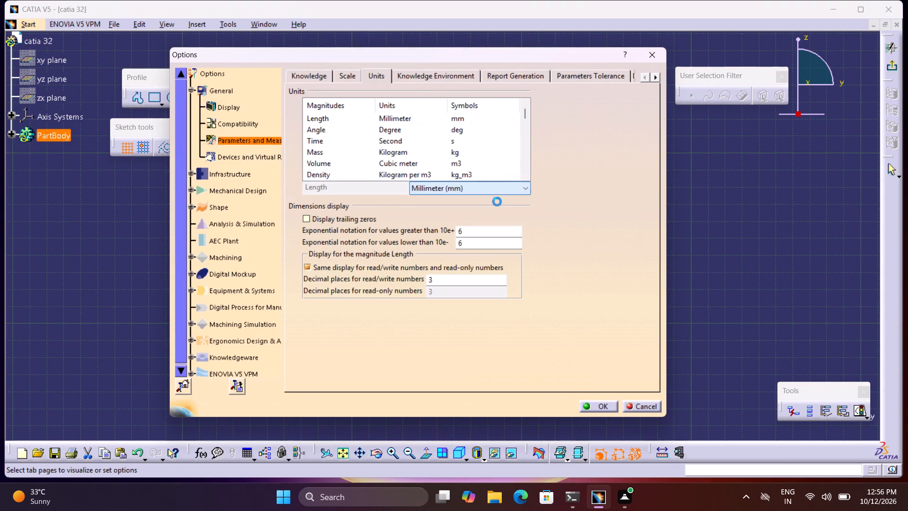
{"action": "left_click", "coordinate": [590, 409]}
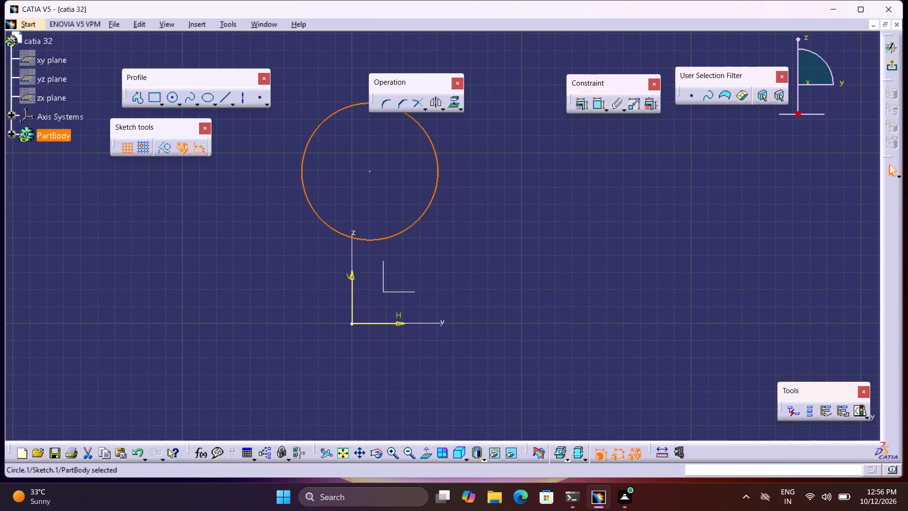
Constrain the circle's diameter to 100 mm.
{"action": "middle_click_drag", "start_coordinate": [561, 304], "coordinate": [583, 367]}
{"action": "left_click", "coordinate": [595, 111]}
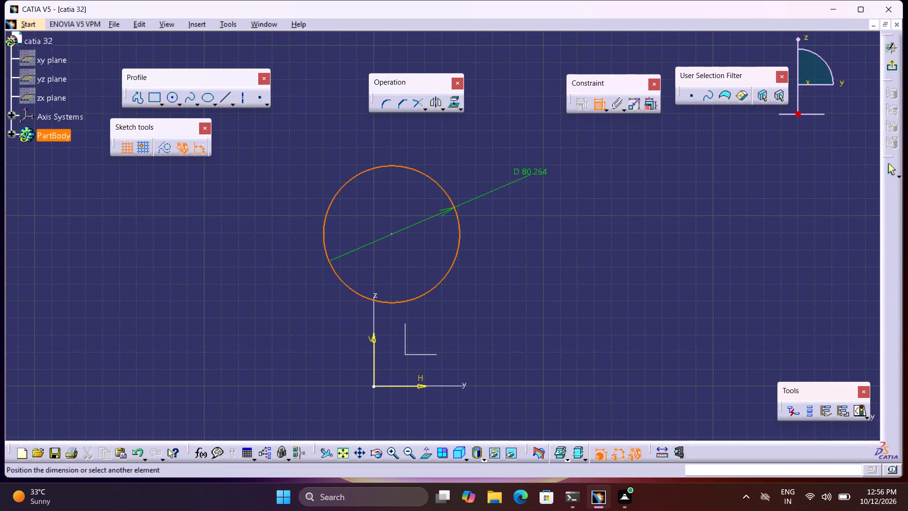
{"action": "left_click", "coordinate": [531, 174]}
{"action": "double_click", "coordinate": [533, 174]}
{"action": "key", "text": "1"}
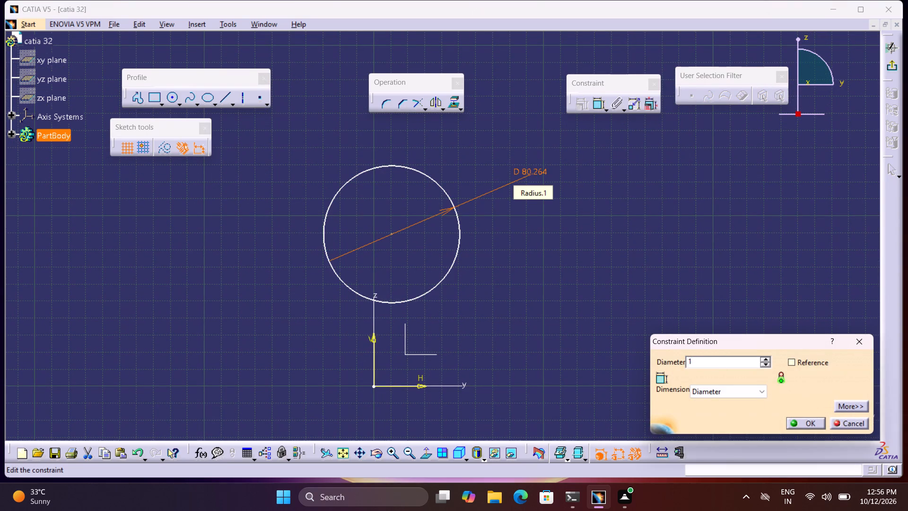
{"action": "type", "text": "00"}
{"action": "key", "text": "Return"}
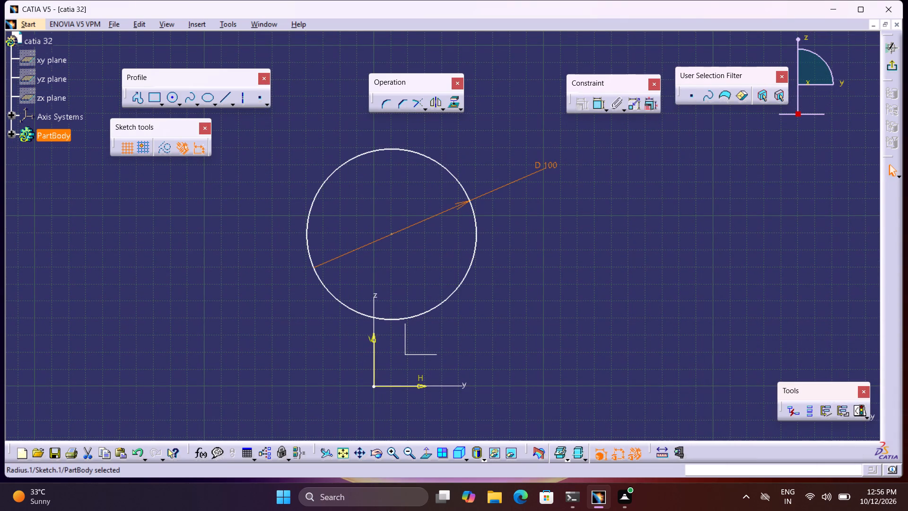
Sketch a rectangle about 42 mm wide and 30 mm high below the circle, with its lower edge on the horizontal axis.
{"action": "left_click", "coordinate": [152, 93]}
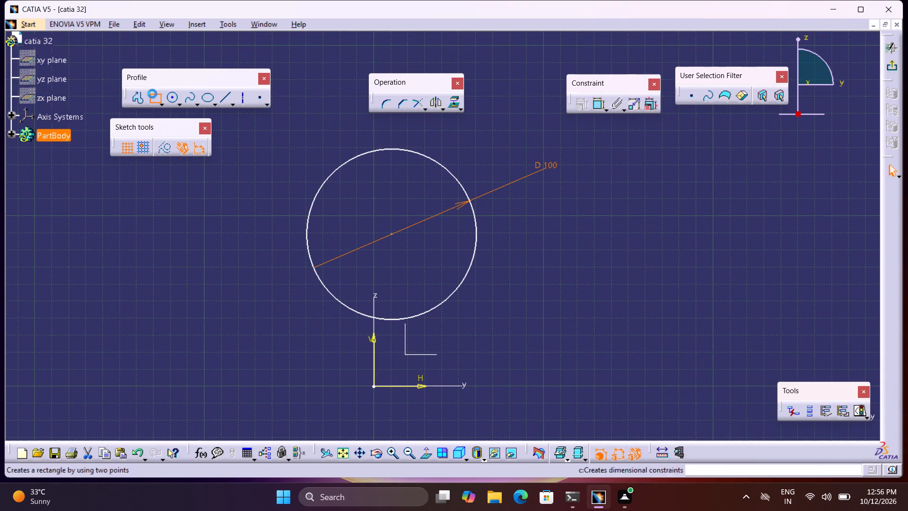
{"action": "middle_click_drag", "start_coordinate": [411, 324], "coordinate": [403, 300]}
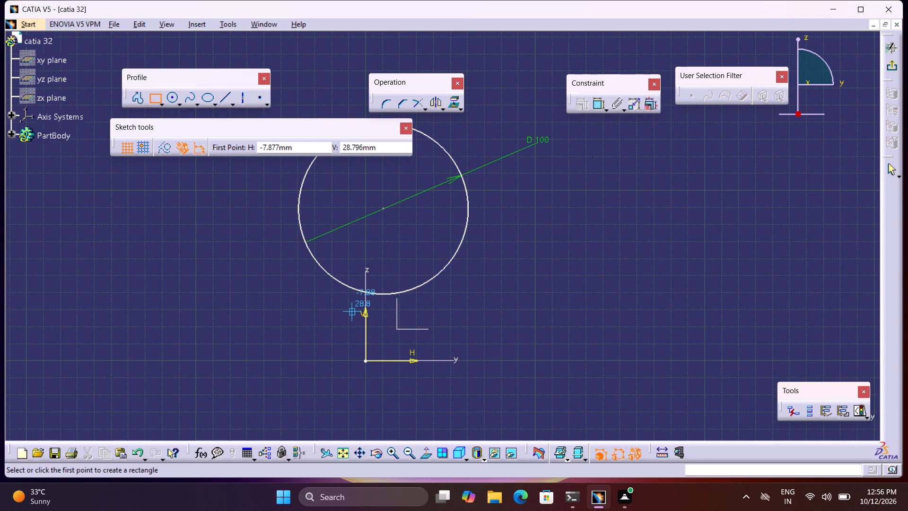
{"action": "left_click_drag", "start_coordinate": [352, 310], "coordinate": [358, 314]}
{"action": "left_click", "coordinate": [426, 360]}
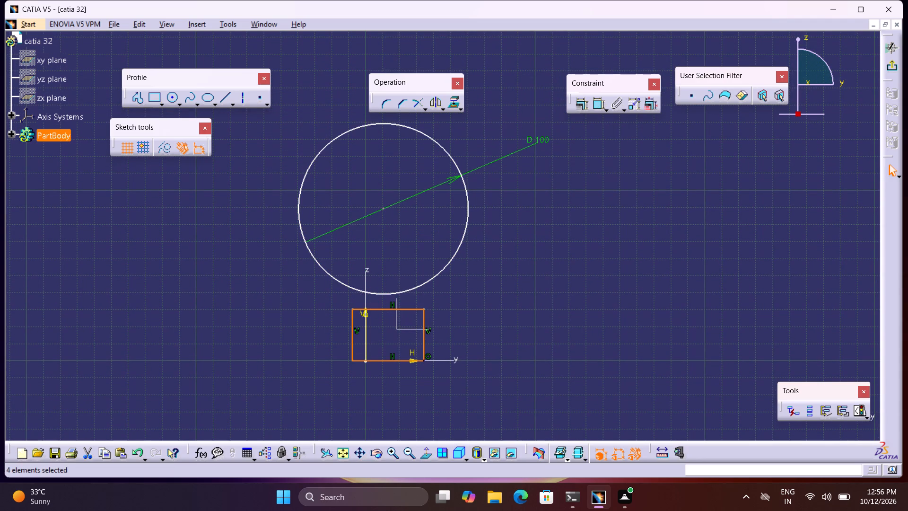
Constrain the rectangle's width between its two vertical sides to 50 mm.
{"action": "left_click", "coordinate": [596, 103]}
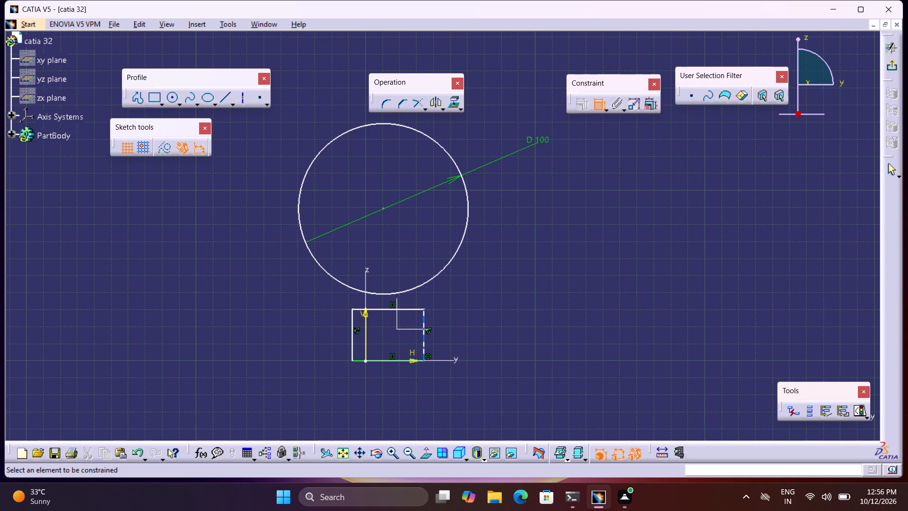
{"action": "left_click", "coordinate": [352, 339]}
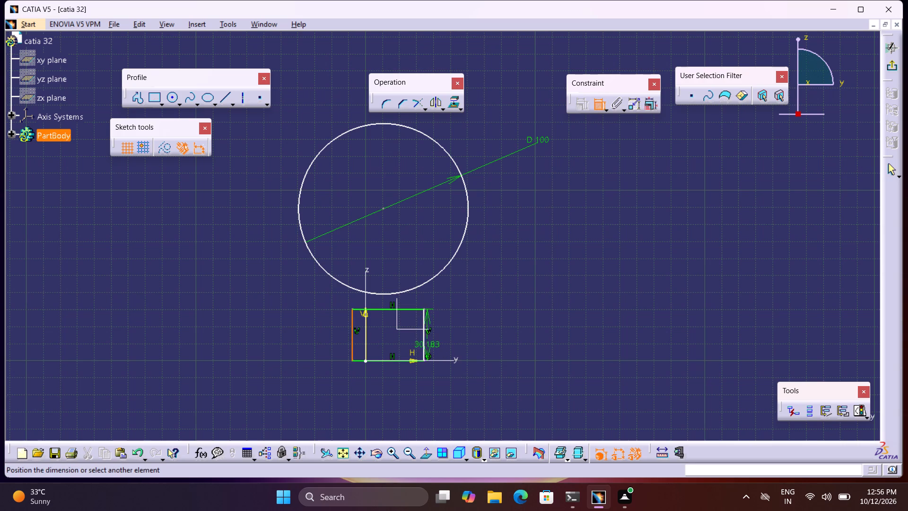
{"action": "left_click", "coordinate": [426, 345]}
{"action": "left_click", "coordinate": [410, 393]}
{"action": "double_click", "coordinate": [410, 392]}
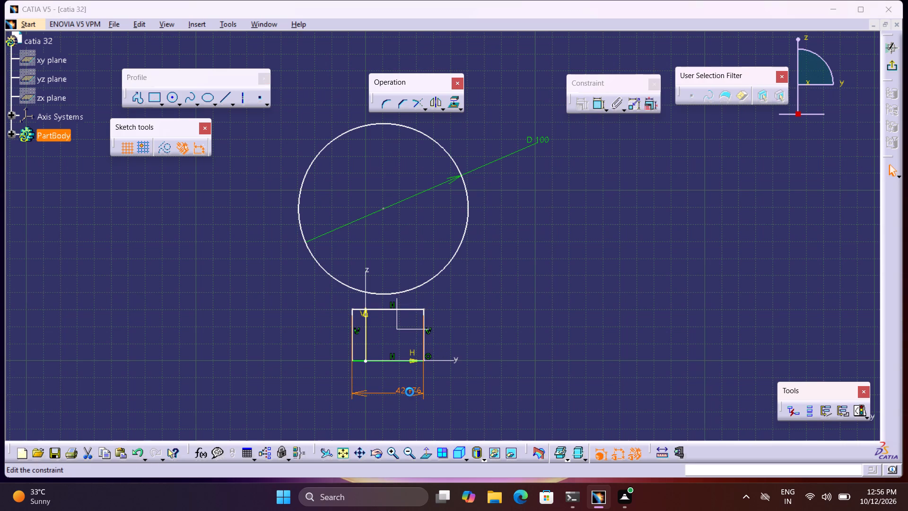
{"action": "type", "text": "50"}
{"action": "key", "text": "Return"}
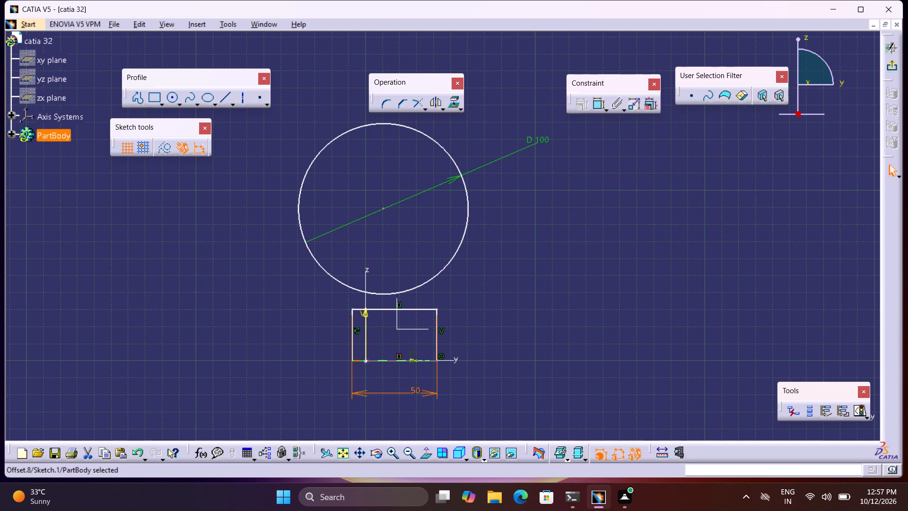
Constrain the vertical distance from the rectangle's lower edge to the circle's centre to 75 mm.
{"action": "left_click", "coordinate": [599, 105]}
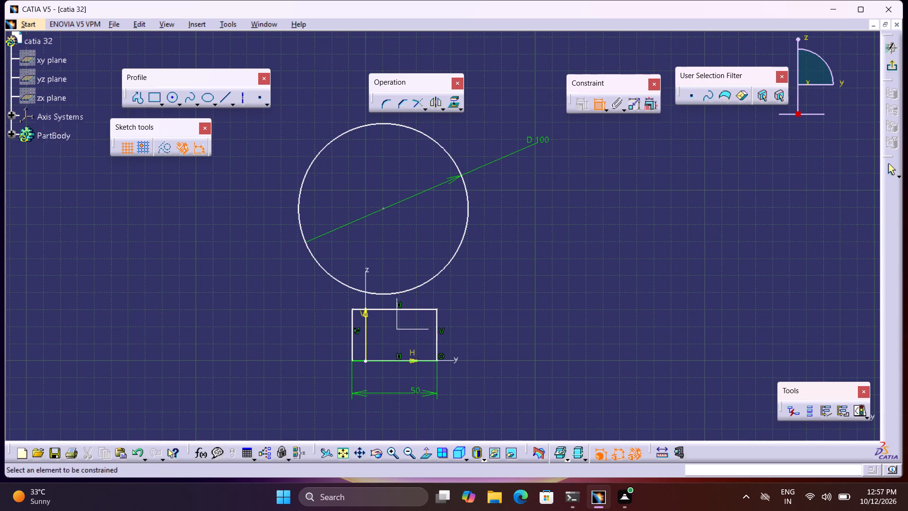
{"action": "left_click", "coordinate": [356, 362]}
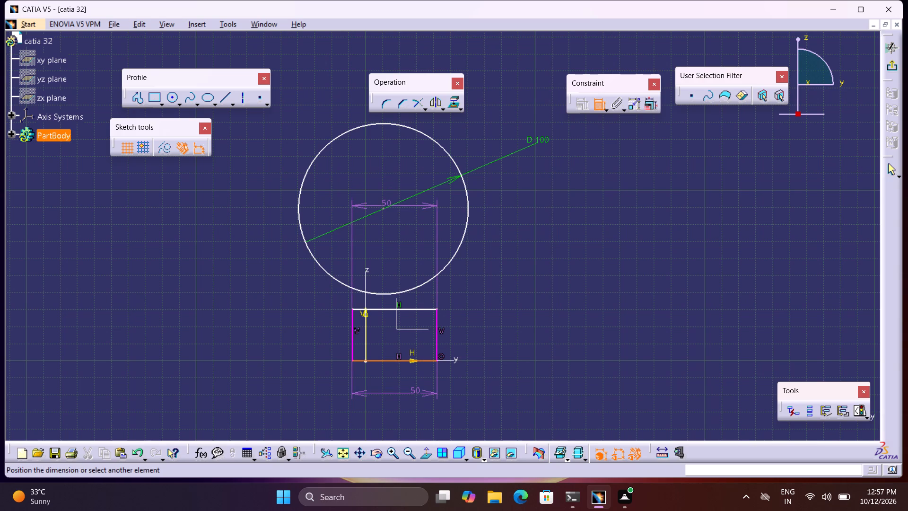
{"action": "left_click", "coordinate": [383, 208]}
{"action": "left_click", "coordinate": [254, 267]}
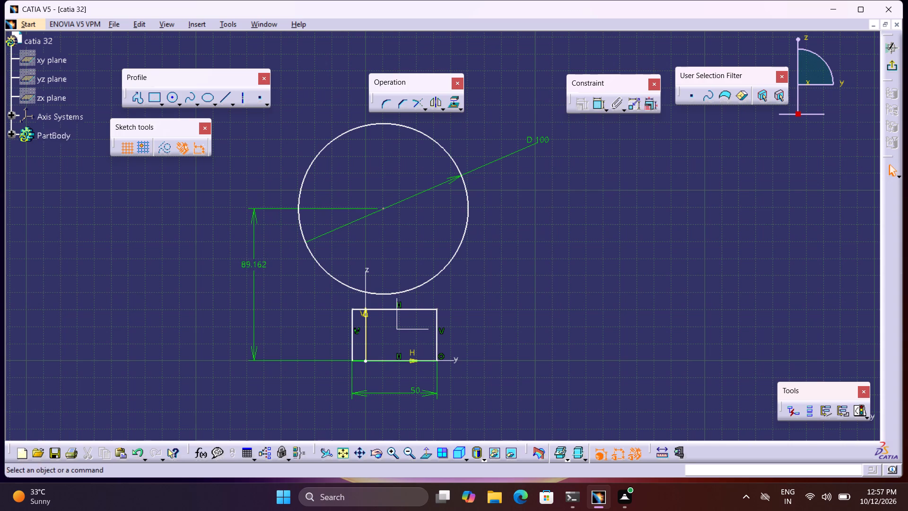
{"action": "double_click", "coordinate": [253, 265]}
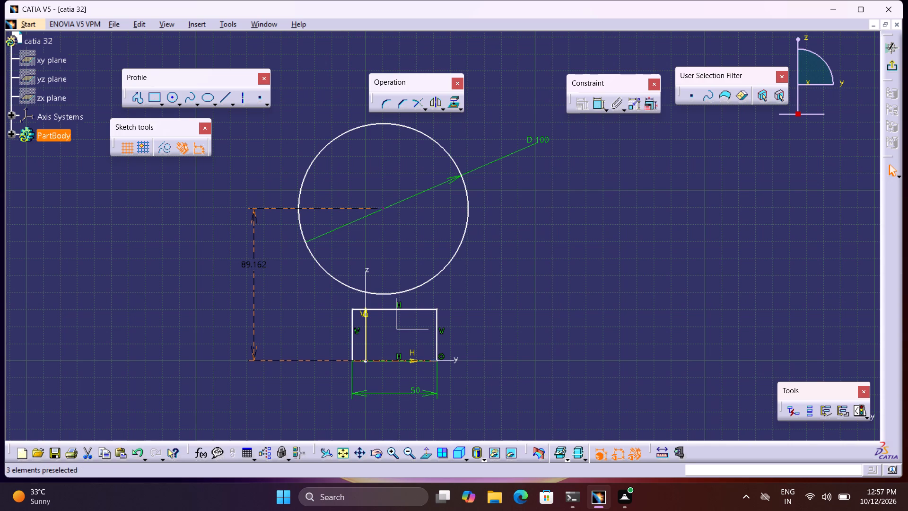
{"action": "type", "text": "75"}
{"action": "key", "text": "Return"}
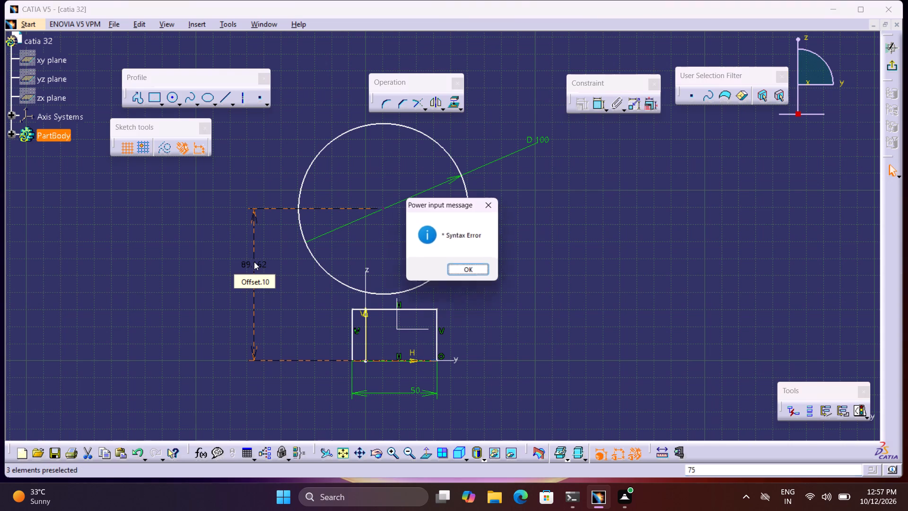
{"action": "left_click", "coordinate": [460, 268]}
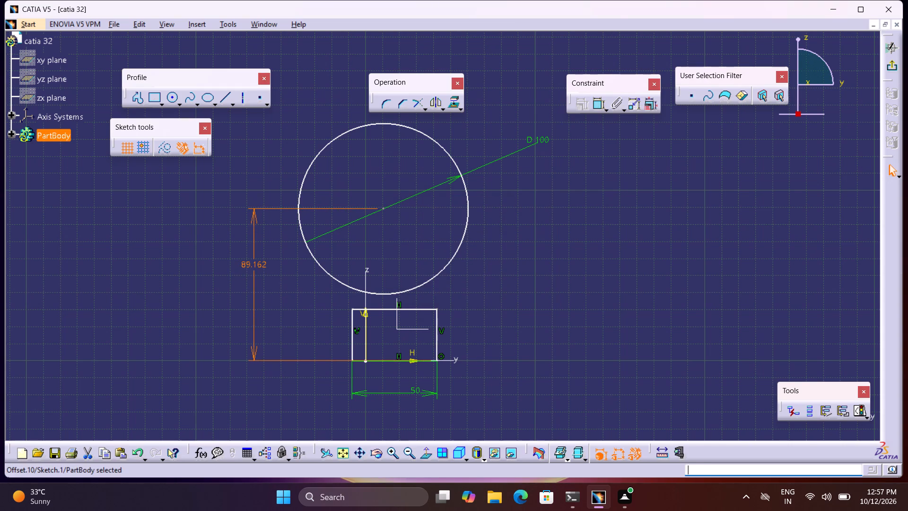
{"action": "double_click", "coordinate": [261, 264]}
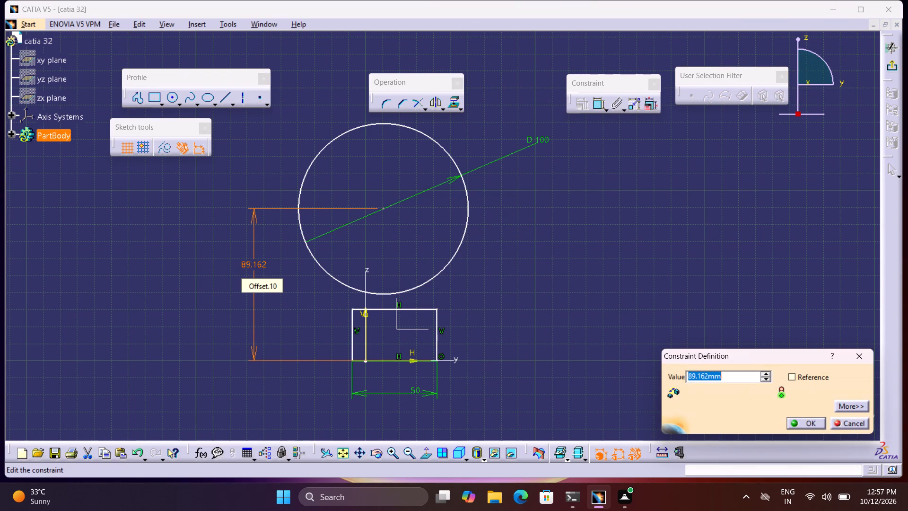
{"action": "key", "text": "7"}
{"action": "key", "text": "5"}
{"action": "key", "text": "Return"}
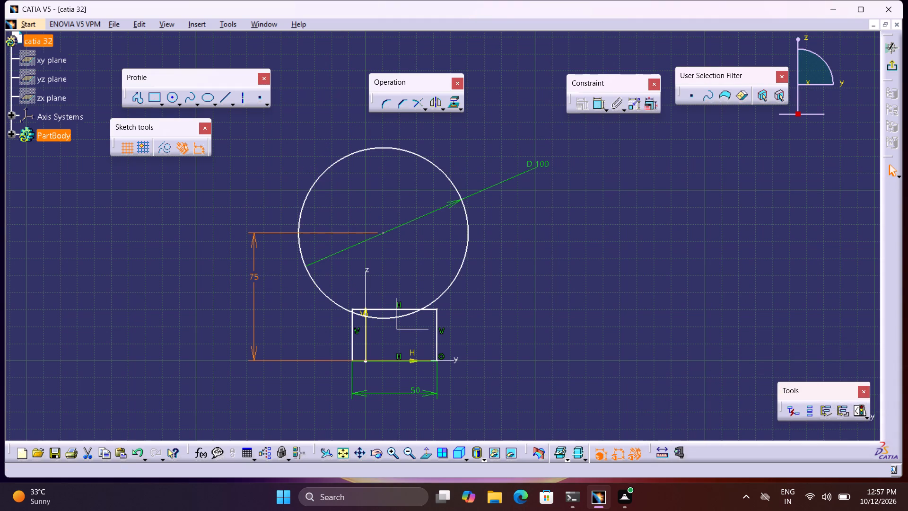
Constrain the horizontal distance from the rectangle's right side to the circle's centre to 25 mm.
{"action": "left_click", "coordinate": [599, 107]}
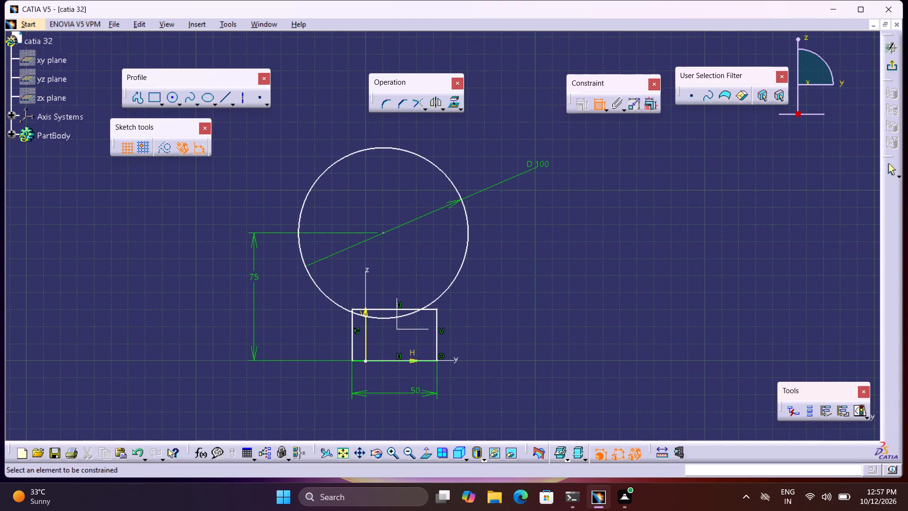
{"action": "left_click", "coordinate": [437, 321]}
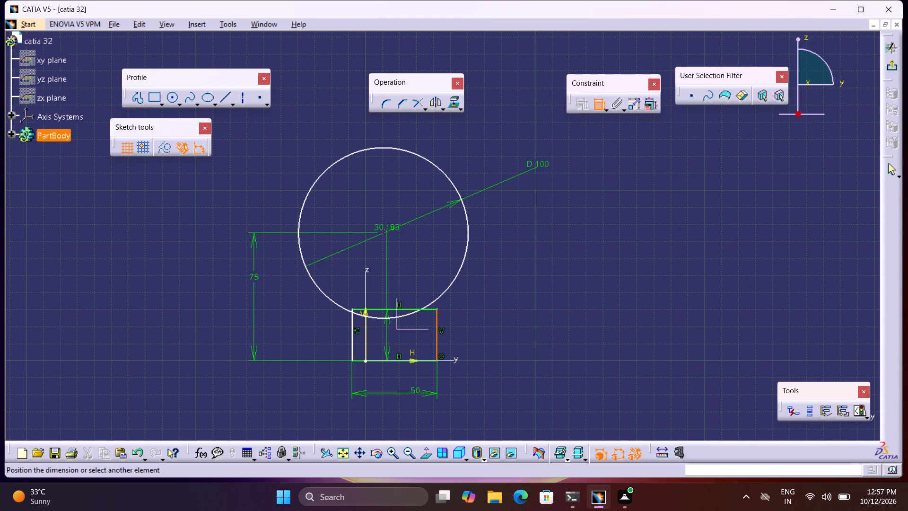
{"action": "left_click", "coordinate": [383, 232]}
{"action": "left_click", "coordinate": [407, 421]}
{"action": "double_click", "coordinate": [411, 420]}
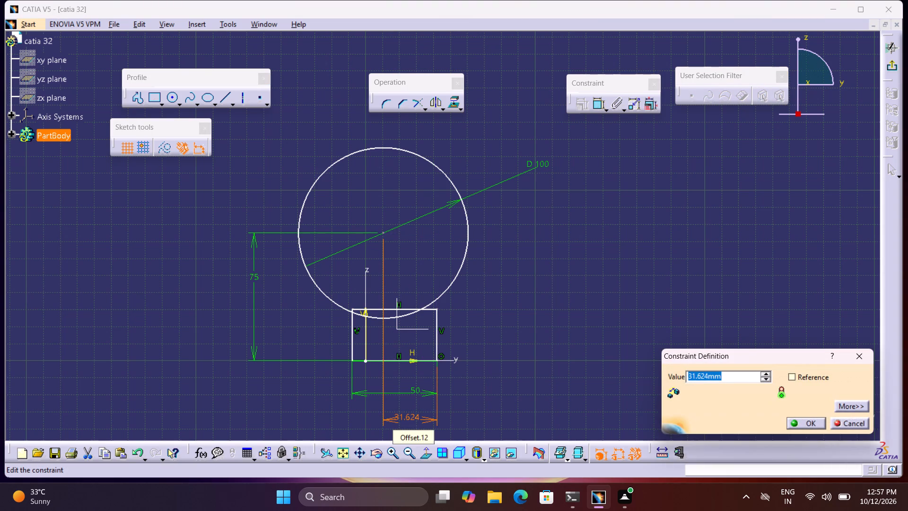
{"action": "type", "text": "50"}
{"action": "key", "text": "Return"}
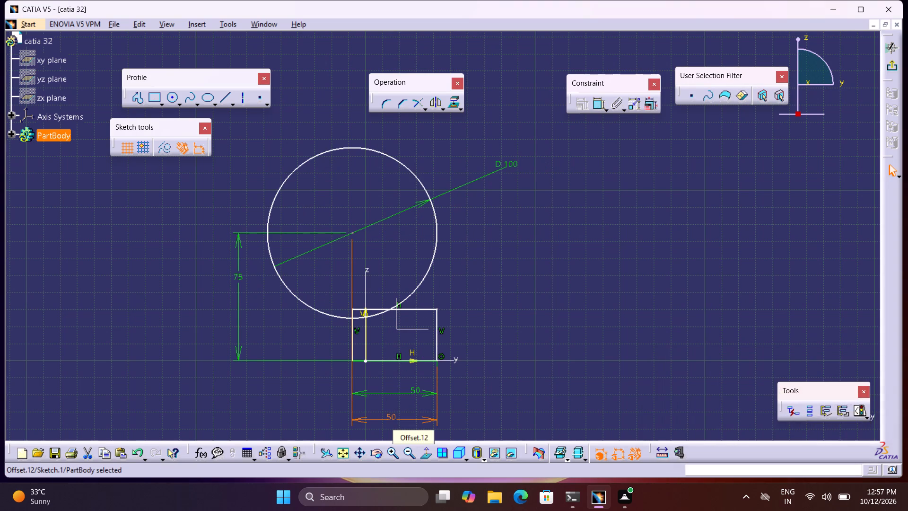
{"action": "double_click", "coordinate": [408, 419]}
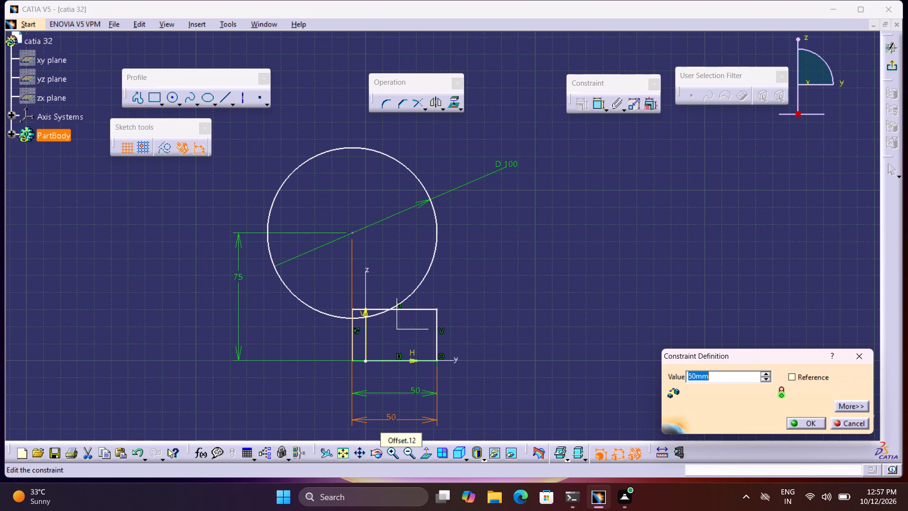
{"action": "type", "text": "25"}
{"action": "key", "text": "Return"}
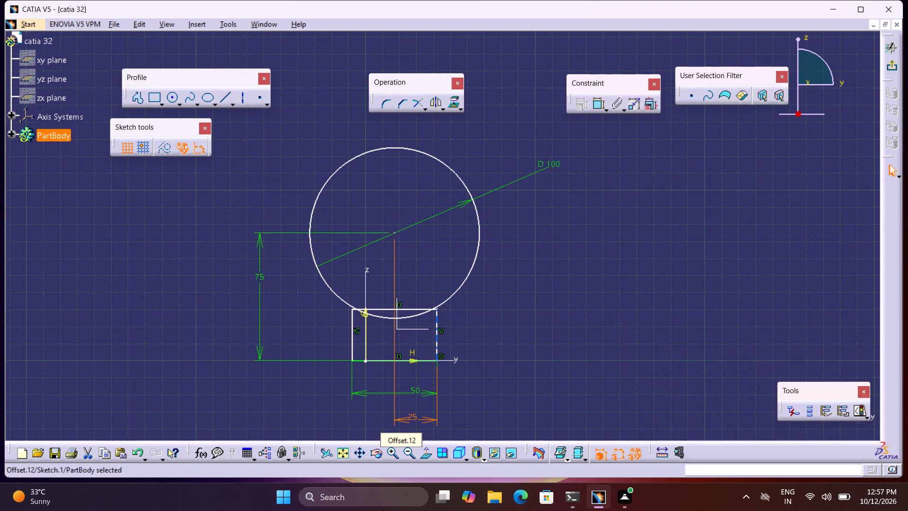
Make the rectangle's upper-left corner coincident with the 100 mm circle.
{"action": "middle_click_drag", "start_coordinate": [515, 335], "coordinate": [504, 241]}
{"action": "right_click", "coordinate": [519, 327]}
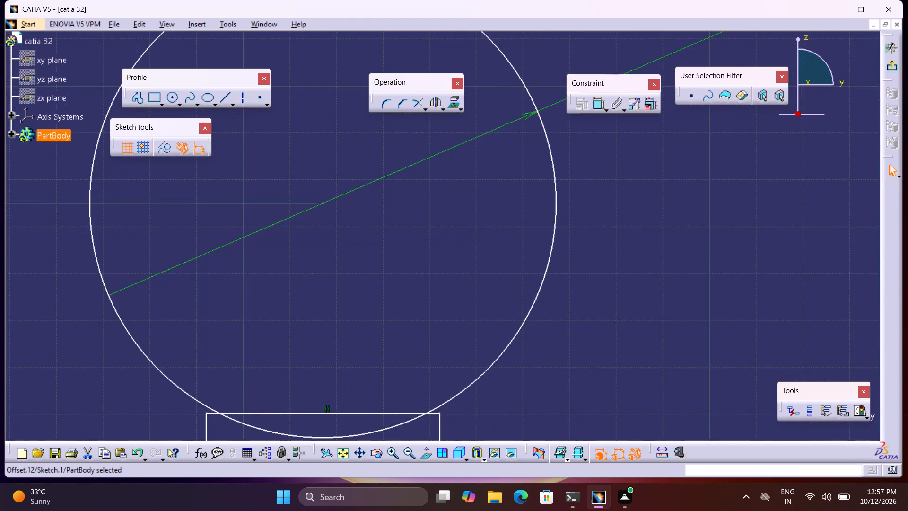
{"action": "middle_click_drag", "start_coordinate": [535, 351], "coordinate": [530, 195]}
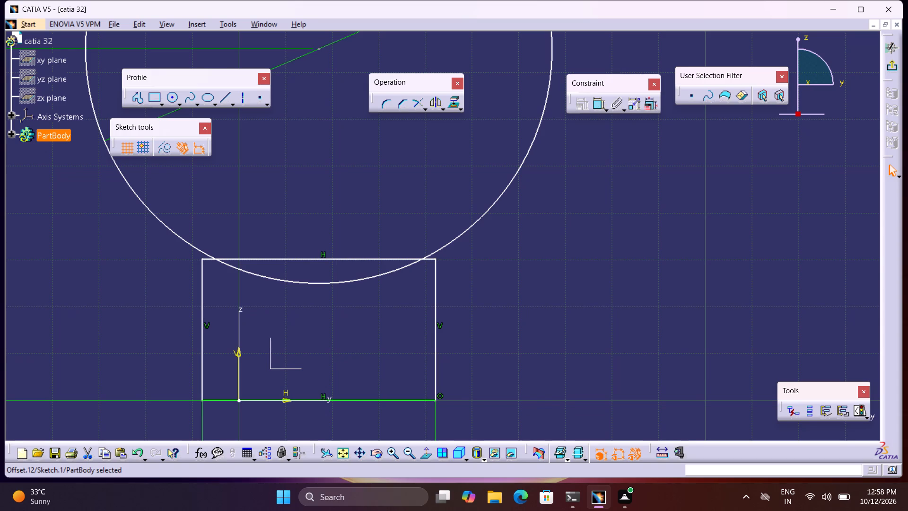
{"action": "middle_click_drag", "start_coordinate": [496, 310], "coordinate": [557, 331]}
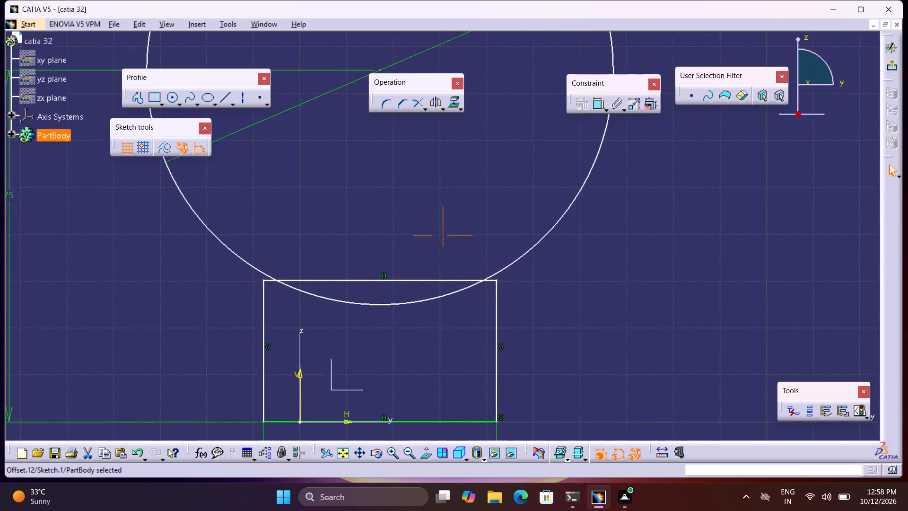
{"action": "middle_click_drag", "start_coordinate": [557, 331], "coordinate": [672, 386]}
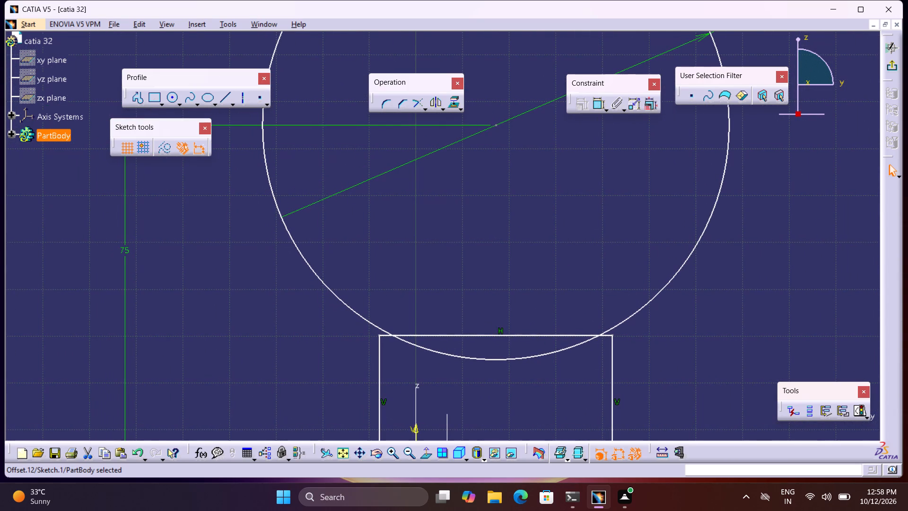
{"action": "double_click", "coordinate": [596, 109]}
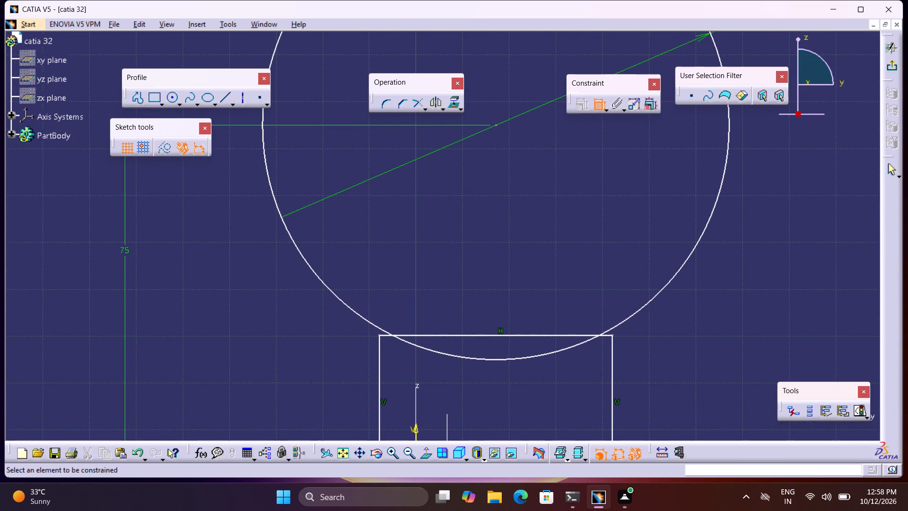
{"action": "left_click", "coordinate": [380, 336]}
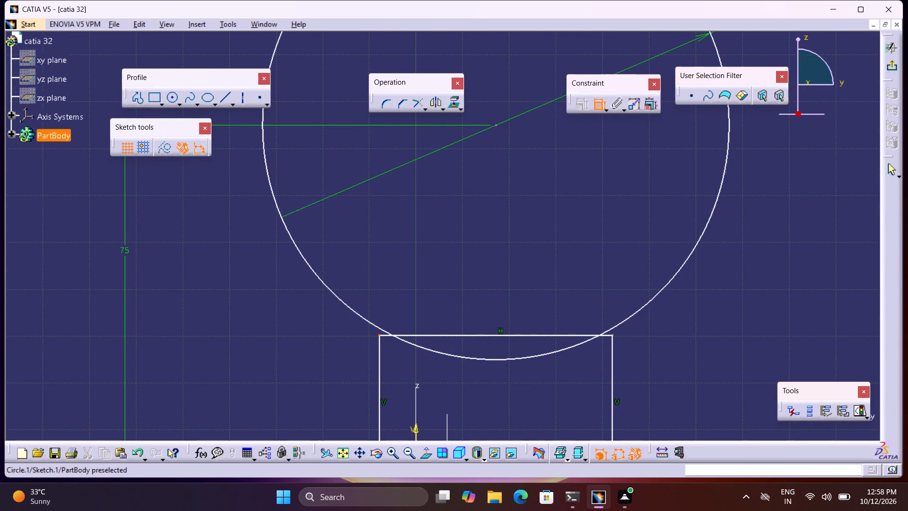
{"action": "left_click", "coordinate": [380, 330]}
{"action": "right_click", "coordinate": [380, 330]}
{"action": "left_click", "coordinate": [411, 322]}
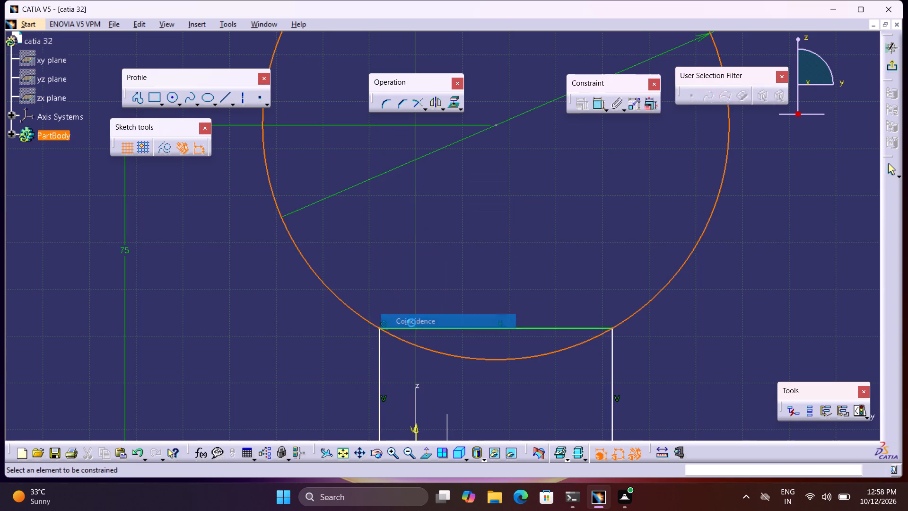
Quick-trim the rectangle's top edge and the circle's lower arc between the two vertical sides.
{"action": "left_click", "coordinate": [421, 107]}
{"action": "left_click", "coordinate": [425, 110]}
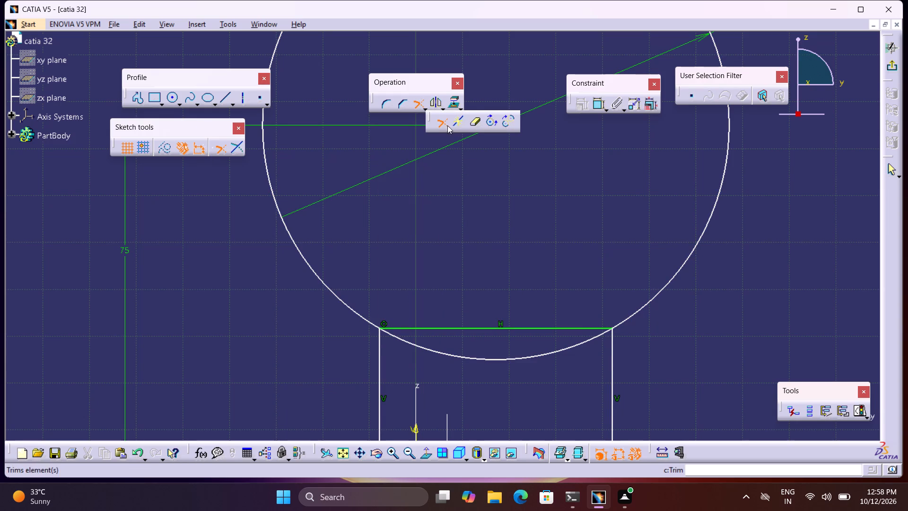
{"action": "double_click", "coordinate": [471, 126]}
{"action": "left_click", "coordinate": [504, 325]}
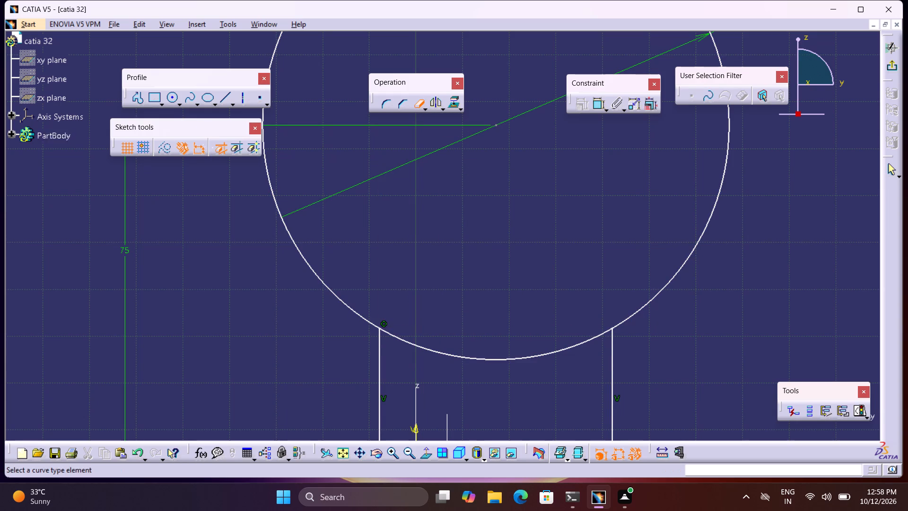
{"action": "left_click", "coordinate": [498, 360]}
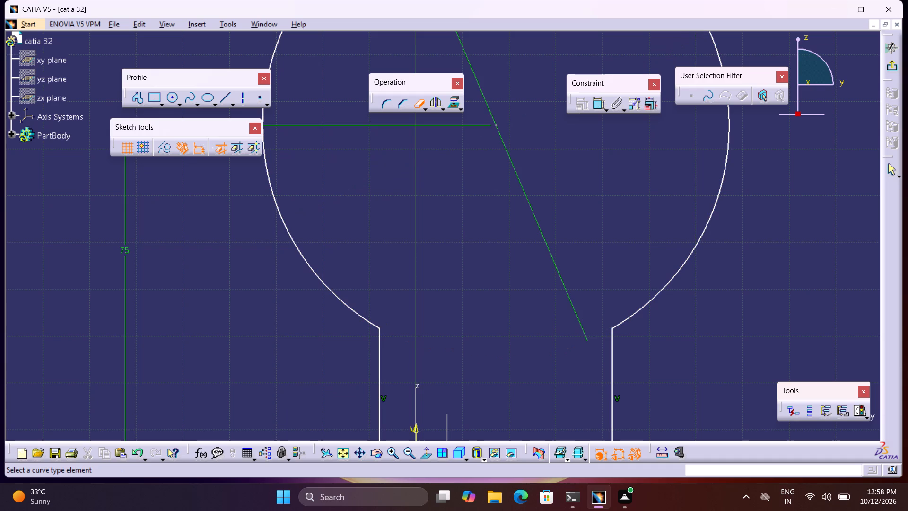
Sketch an inner circle of about 32.5 mm radius, concentric with the large arc.
{"action": "middle_click_drag", "start_coordinate": [504, 339], "coordinate": [499, 279]}
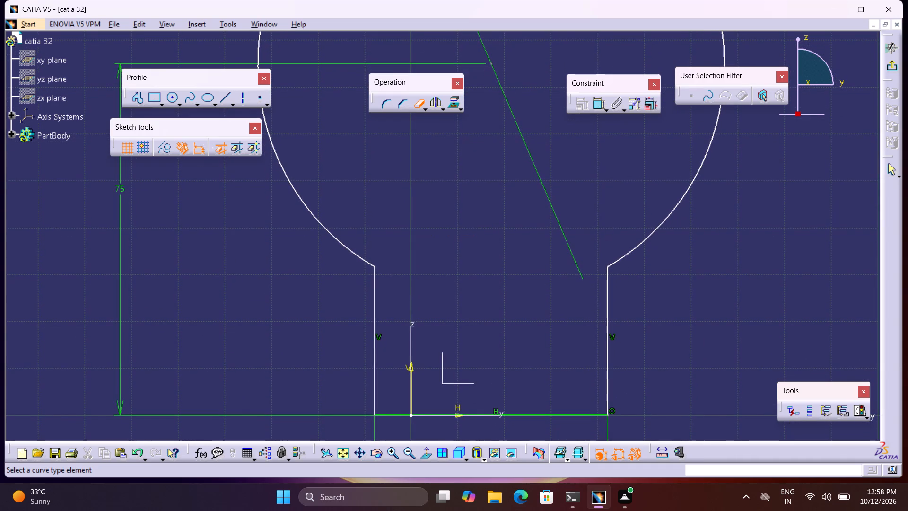
{"action": "left_click", "coordinate": [171, 100]}
{"action": "middle_click_drag", "start_coordinate": [531, 136], "coordinate": [511, 229]}
{"action": "middle_click_drag", "start_coordinate": [485, 195], "coordinate": [486, 258]}
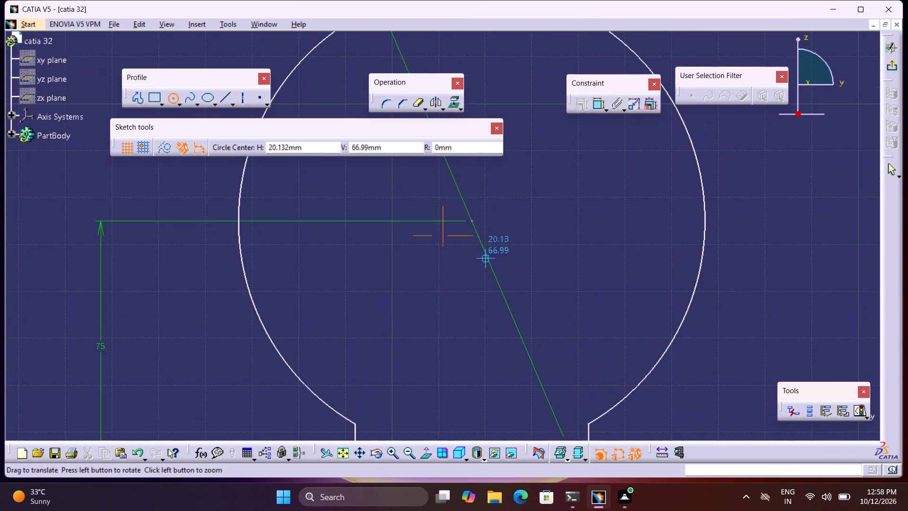
{"action": "middle_click_drag", "start_coordinate": [486, 258], "coordinate": [485, 258]}
{"action": "left_click", "coordinate": [471, 220]}
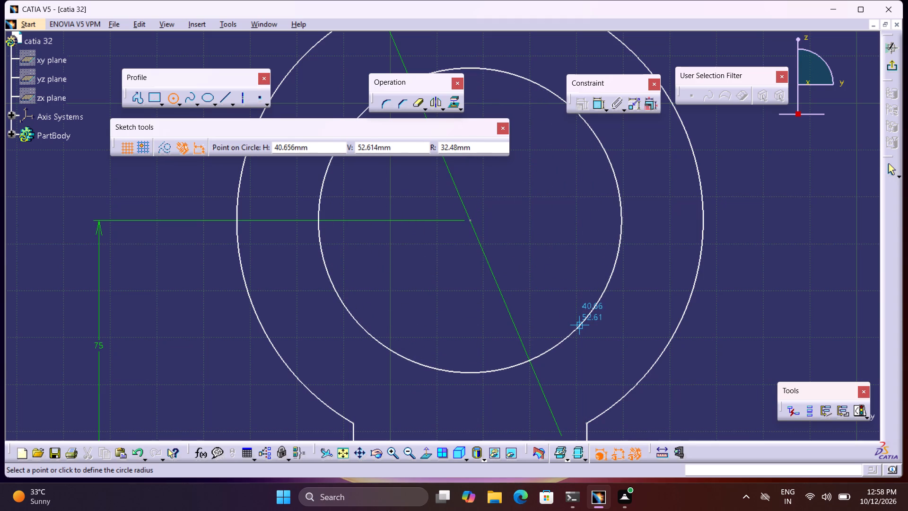
{"action": "left_click", "coordinate": [579, 325]}
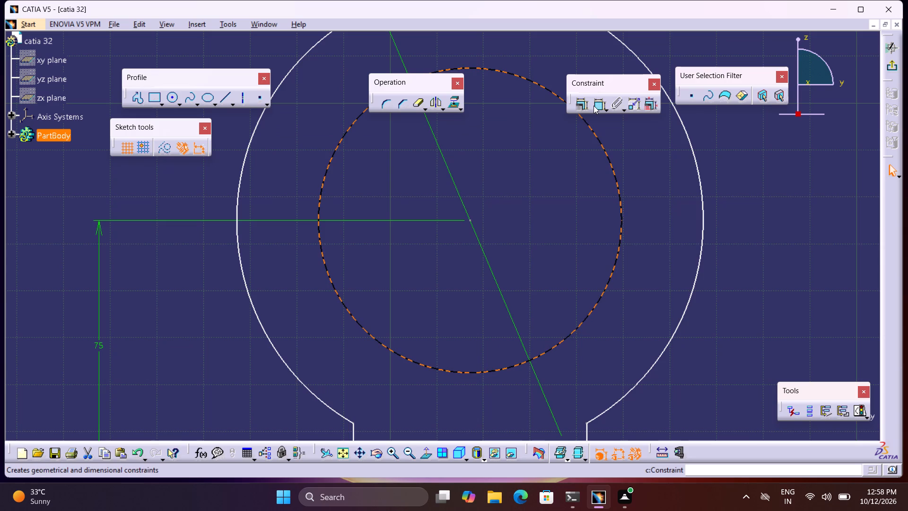
Constrain the inner circle's diameter to 64 mm.
{"action": "left_click", "coordinate": [594, 106]}
{"action": "left_click", "coordinate": [736, 255]}
{"action": "double_click", "coordinate": [746, 255]}
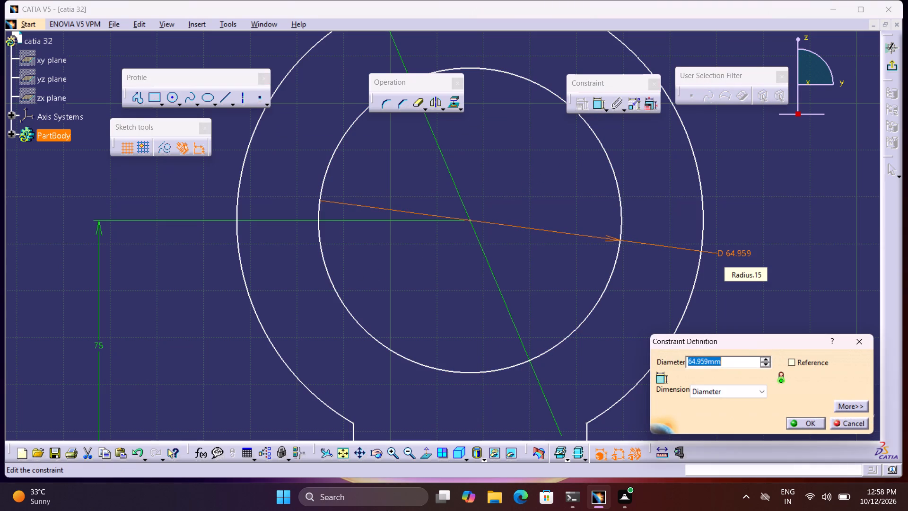
{"action": "key", "text": "6"}
{"action": "key", "text": "4"}
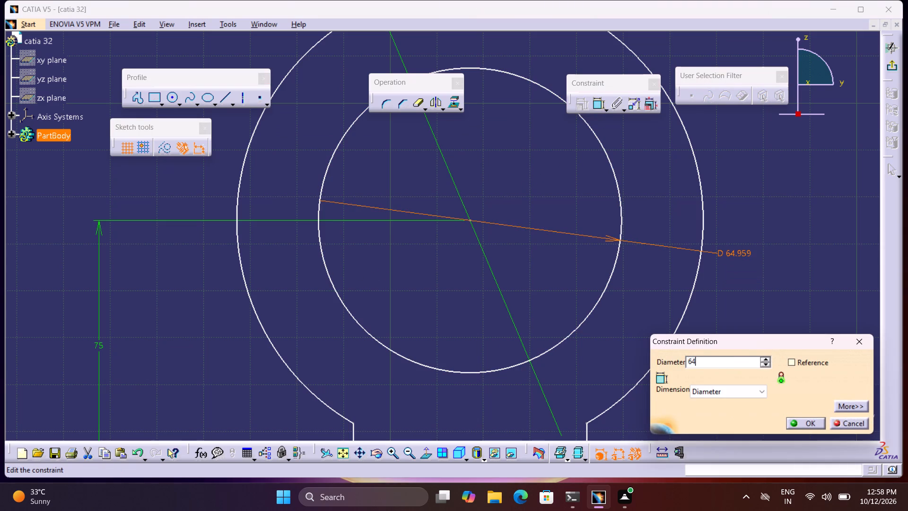
{"action": "key", "text": "Return"}
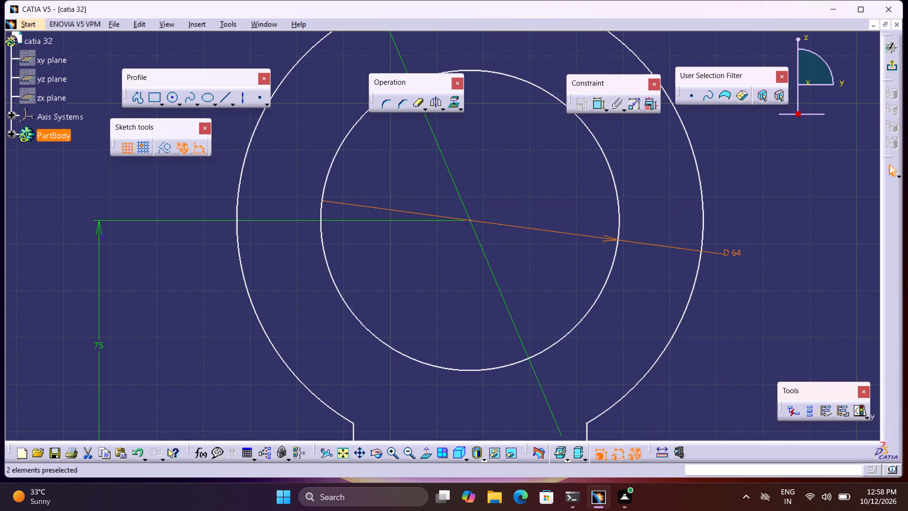
Sketch two vertical lines about 44 mm long and about 13 mm apart from the inner circle's bottom down to the base edge.
{"action": "middle_click_drag", "start_coordinate": [740, 292], "coordinate": [712, 183]}
{"action": "middle_click_drag", "start_coordinate": [738, 291], "coordinate": [735, 233]}
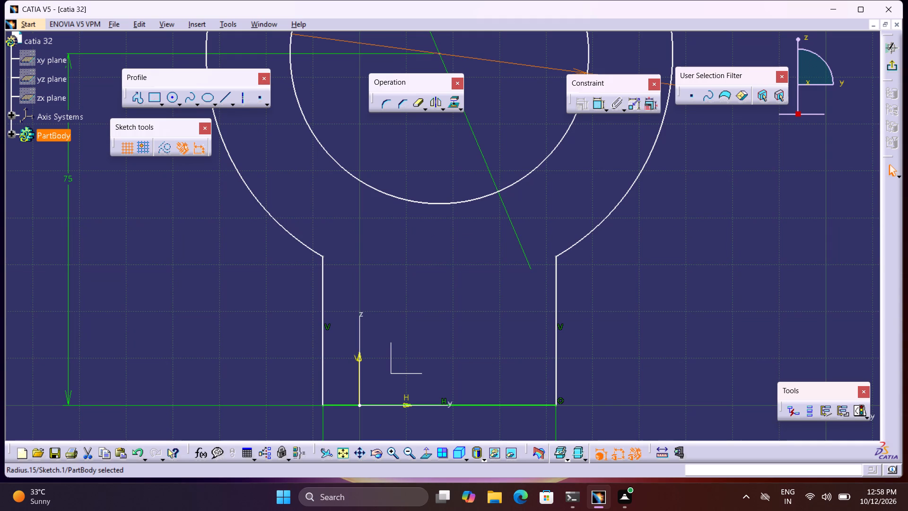
{"action": "middle_click_drag", "start_coordinate": [654, 369], "coordinate": [650, 361]}
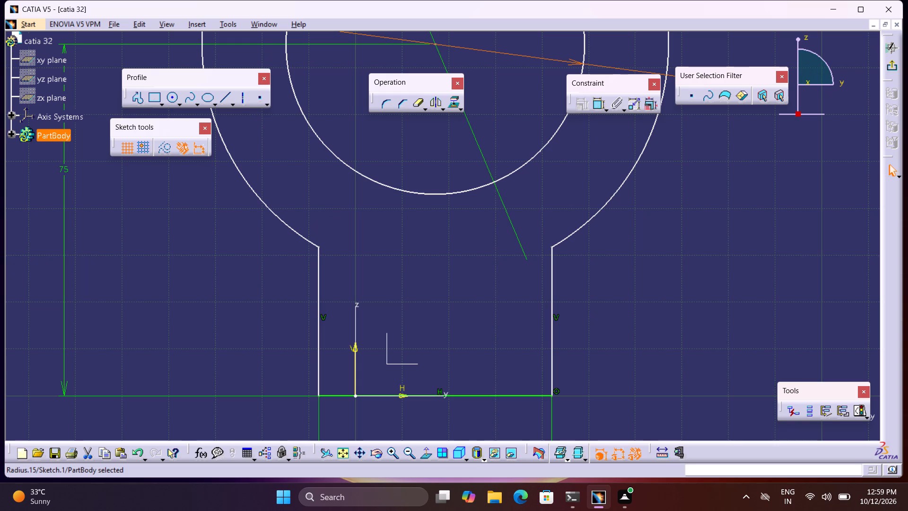
{"action": "left_click", "coordinate": [134, 95]}
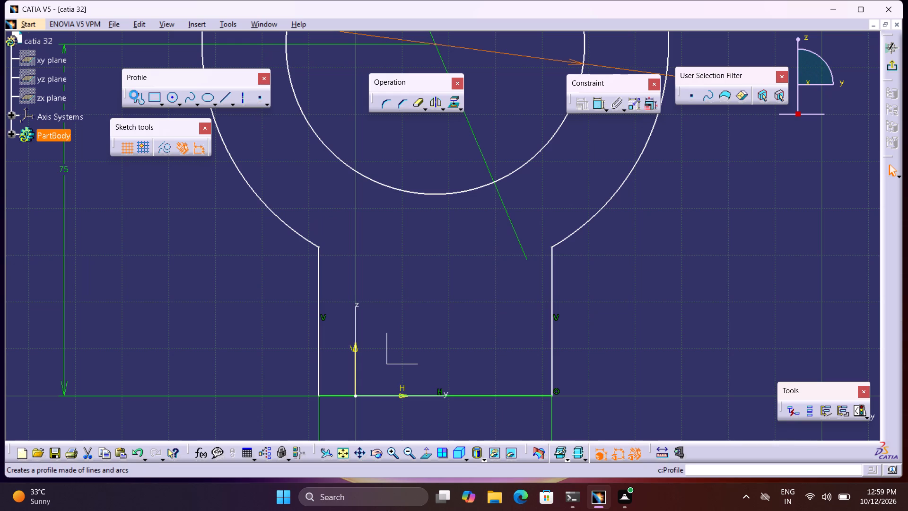
{"action": "left_click", "coordinate": [405, 192]}
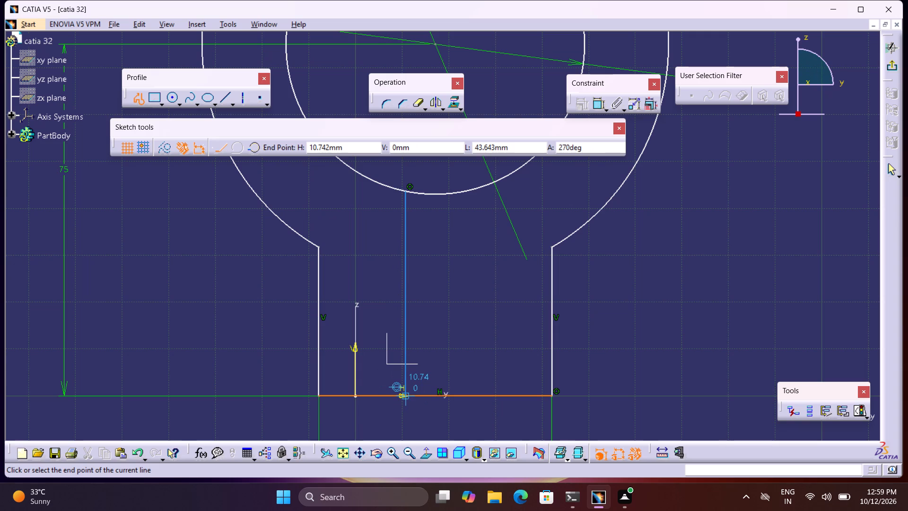
{"action": "left_click", "coordinate": [406, 395]}
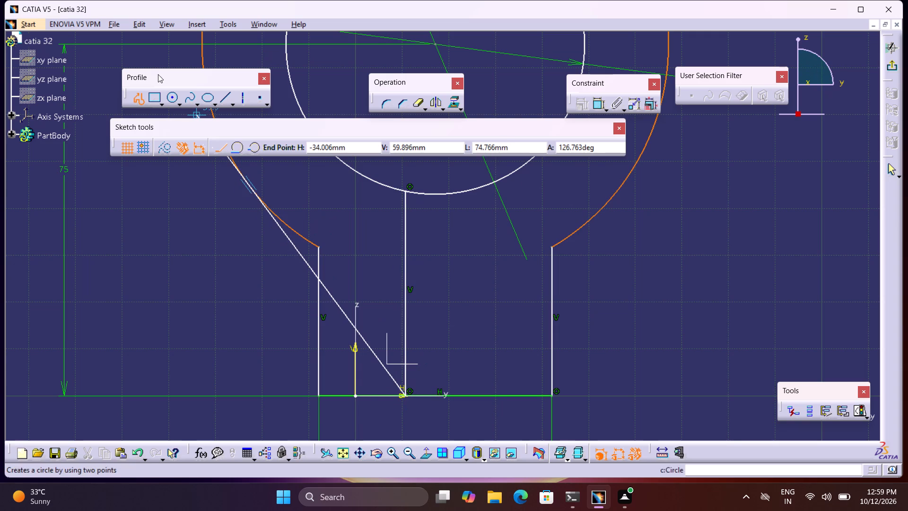
{"action": "left_click", "coordinate": [141, 97]}
{"action": "left_click", "coordinate": [141, 97]}
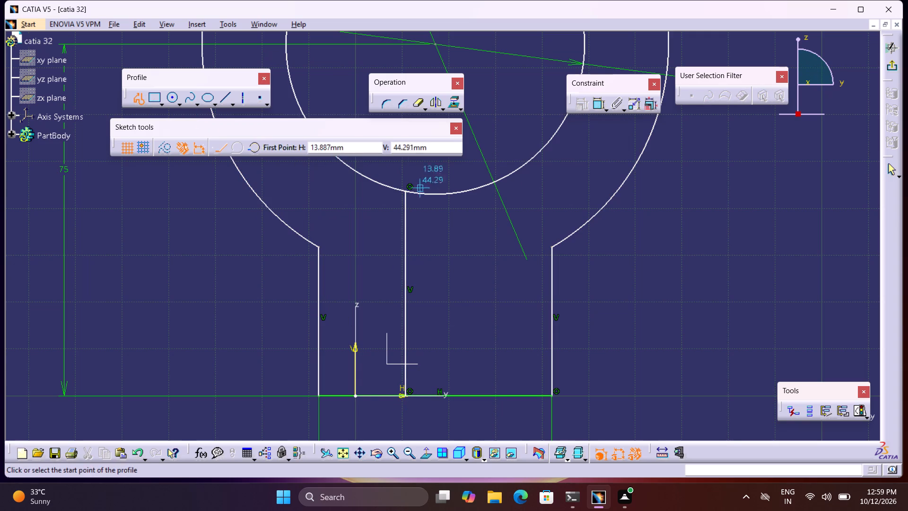
{"action": "left_click", "coordinate": [464, 191]}
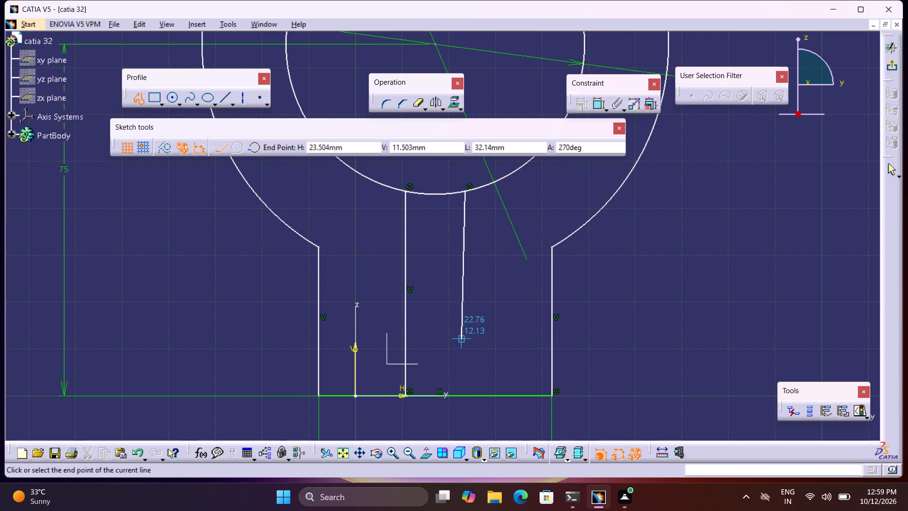
{"action": "left_click", "coordinate": [465, 393]}
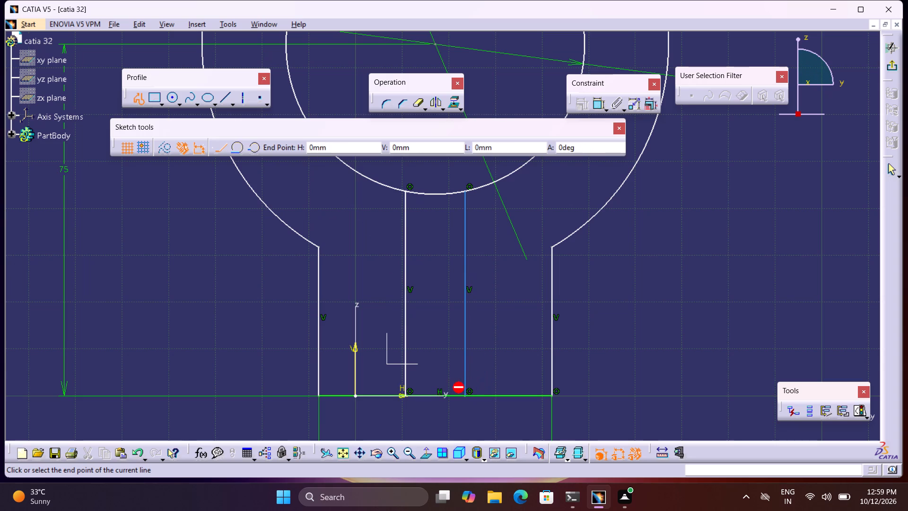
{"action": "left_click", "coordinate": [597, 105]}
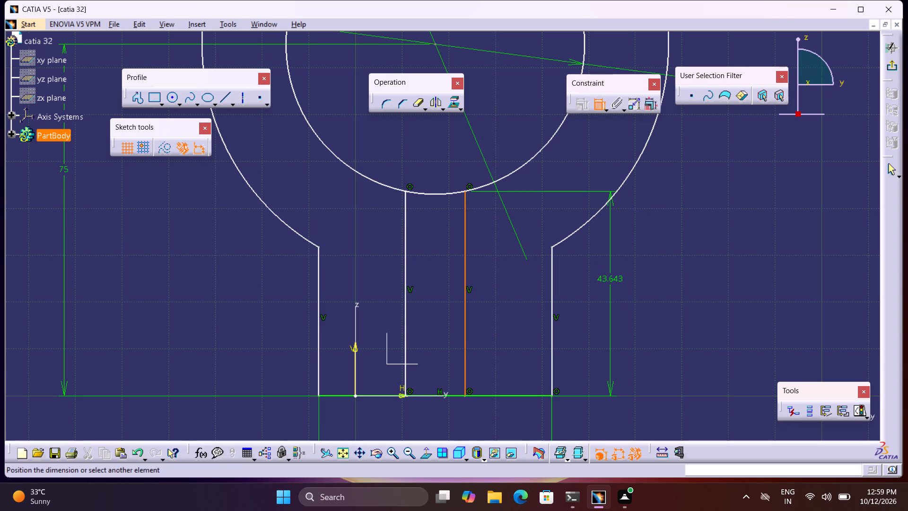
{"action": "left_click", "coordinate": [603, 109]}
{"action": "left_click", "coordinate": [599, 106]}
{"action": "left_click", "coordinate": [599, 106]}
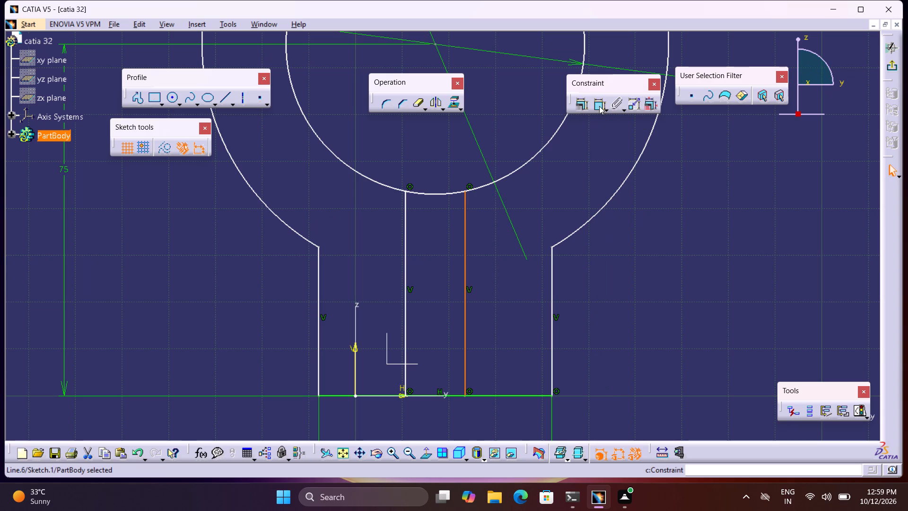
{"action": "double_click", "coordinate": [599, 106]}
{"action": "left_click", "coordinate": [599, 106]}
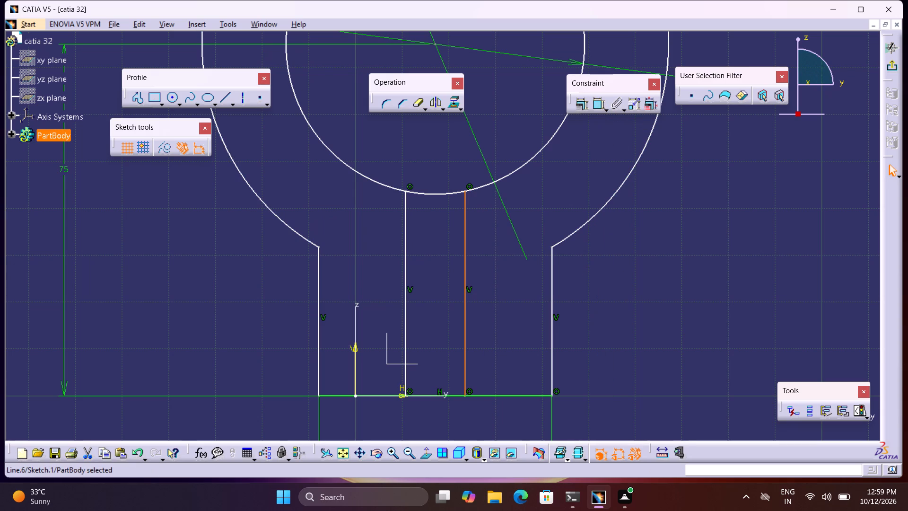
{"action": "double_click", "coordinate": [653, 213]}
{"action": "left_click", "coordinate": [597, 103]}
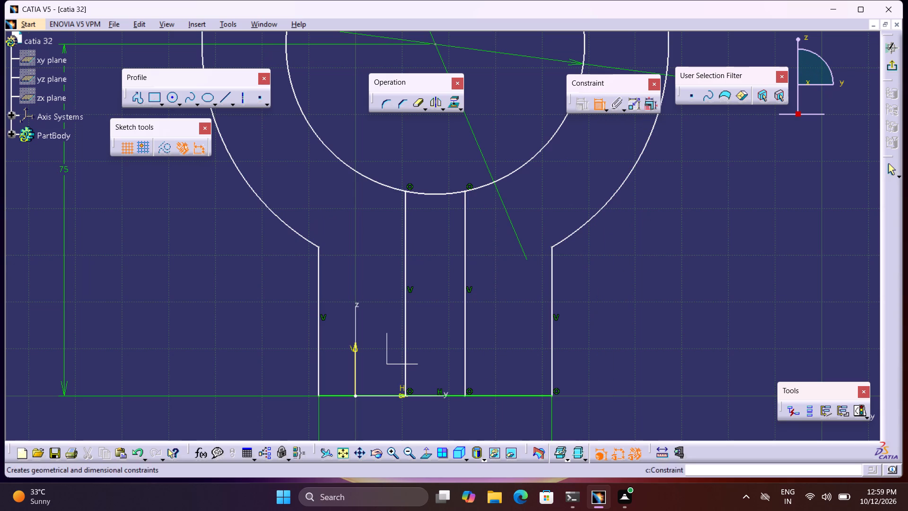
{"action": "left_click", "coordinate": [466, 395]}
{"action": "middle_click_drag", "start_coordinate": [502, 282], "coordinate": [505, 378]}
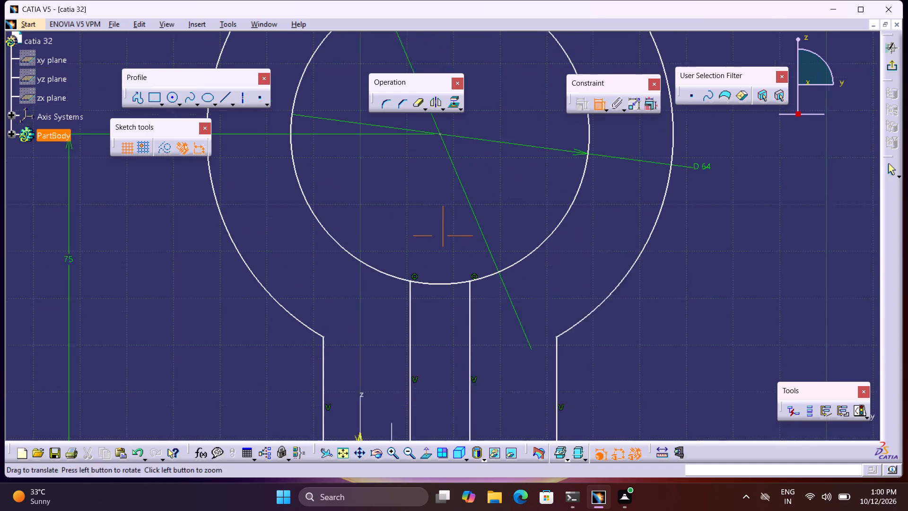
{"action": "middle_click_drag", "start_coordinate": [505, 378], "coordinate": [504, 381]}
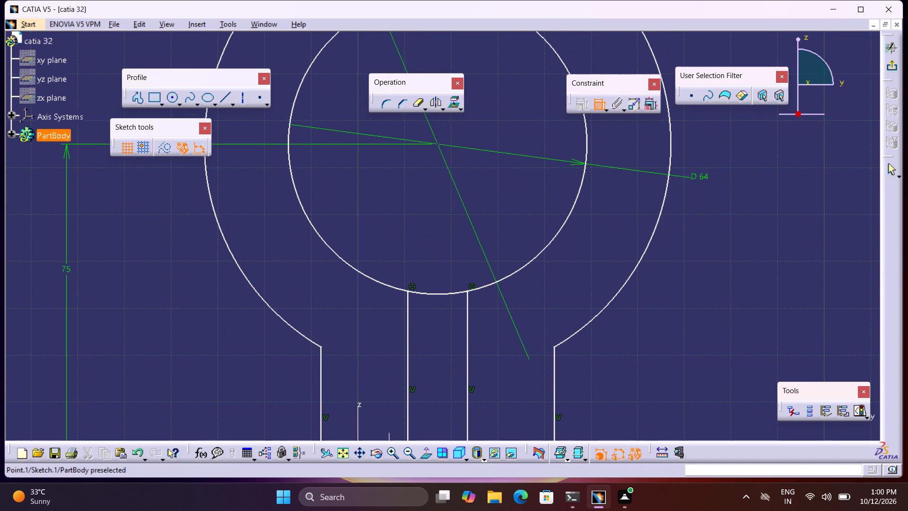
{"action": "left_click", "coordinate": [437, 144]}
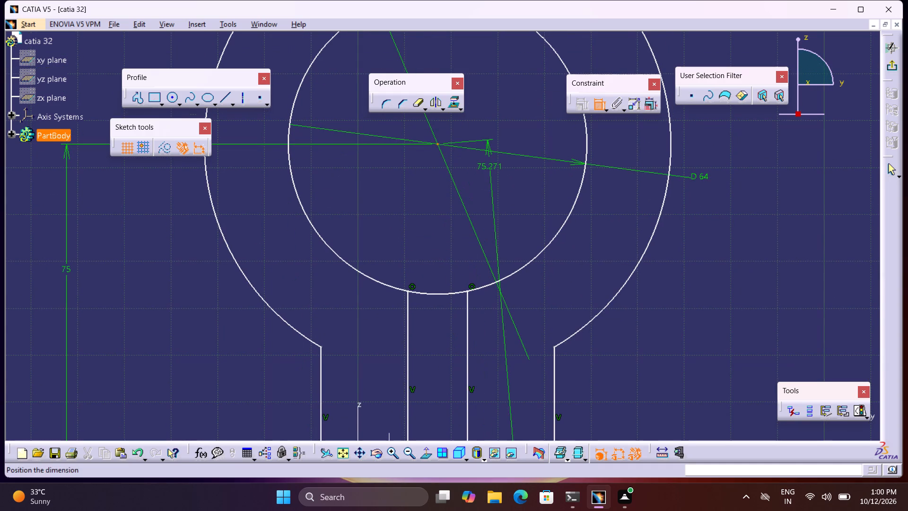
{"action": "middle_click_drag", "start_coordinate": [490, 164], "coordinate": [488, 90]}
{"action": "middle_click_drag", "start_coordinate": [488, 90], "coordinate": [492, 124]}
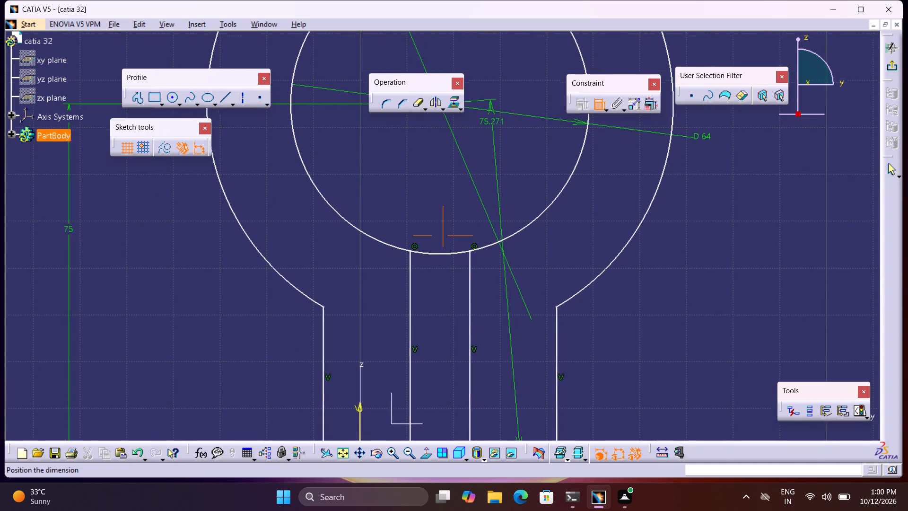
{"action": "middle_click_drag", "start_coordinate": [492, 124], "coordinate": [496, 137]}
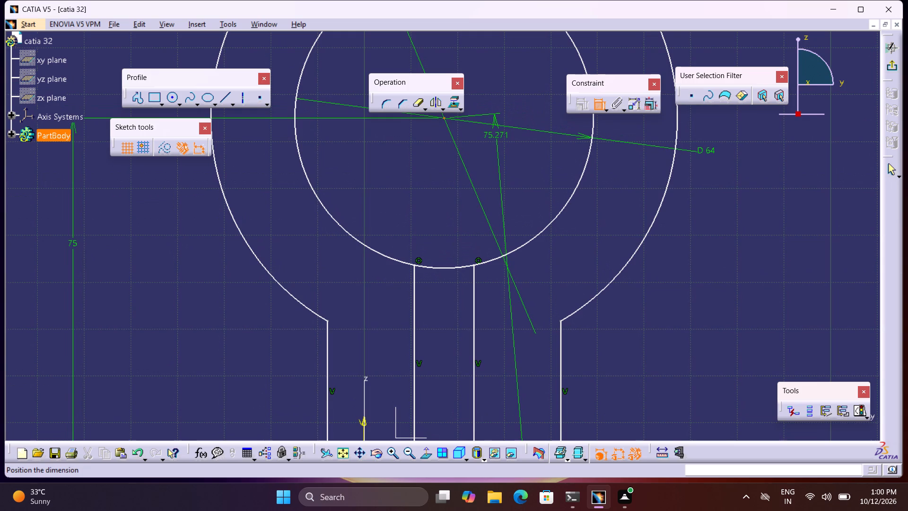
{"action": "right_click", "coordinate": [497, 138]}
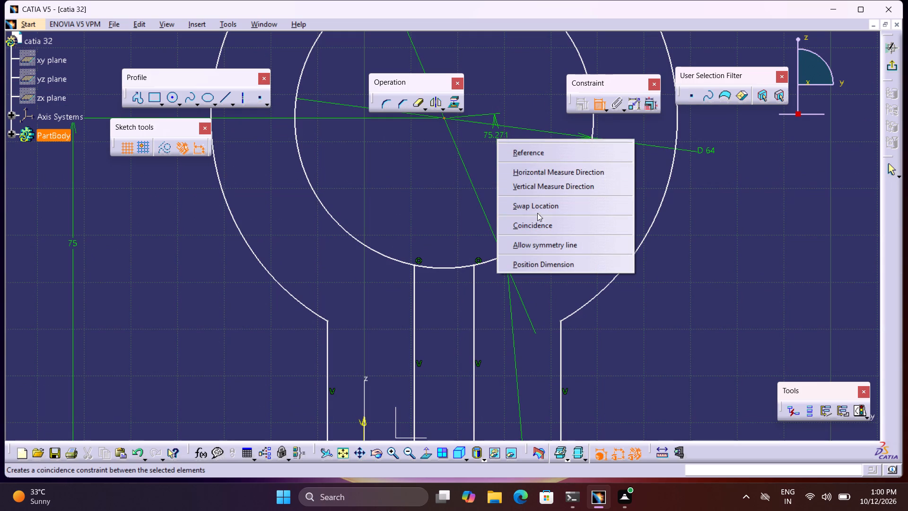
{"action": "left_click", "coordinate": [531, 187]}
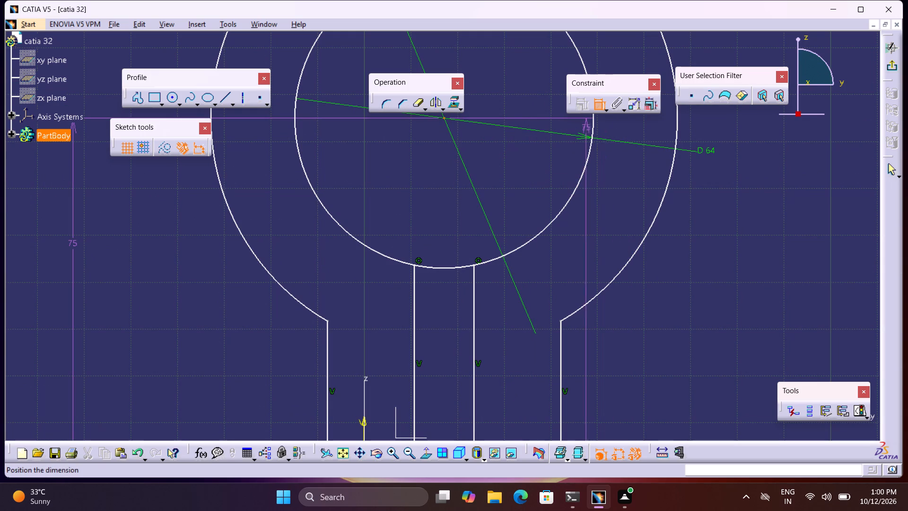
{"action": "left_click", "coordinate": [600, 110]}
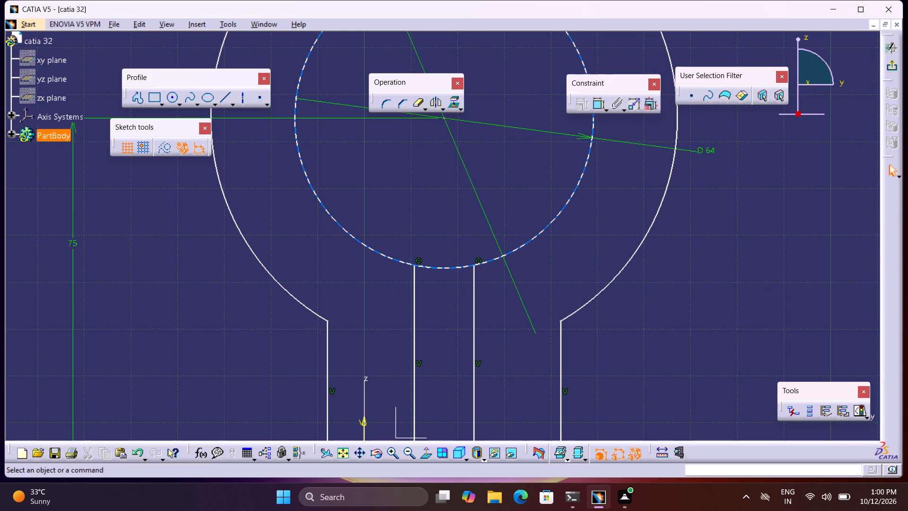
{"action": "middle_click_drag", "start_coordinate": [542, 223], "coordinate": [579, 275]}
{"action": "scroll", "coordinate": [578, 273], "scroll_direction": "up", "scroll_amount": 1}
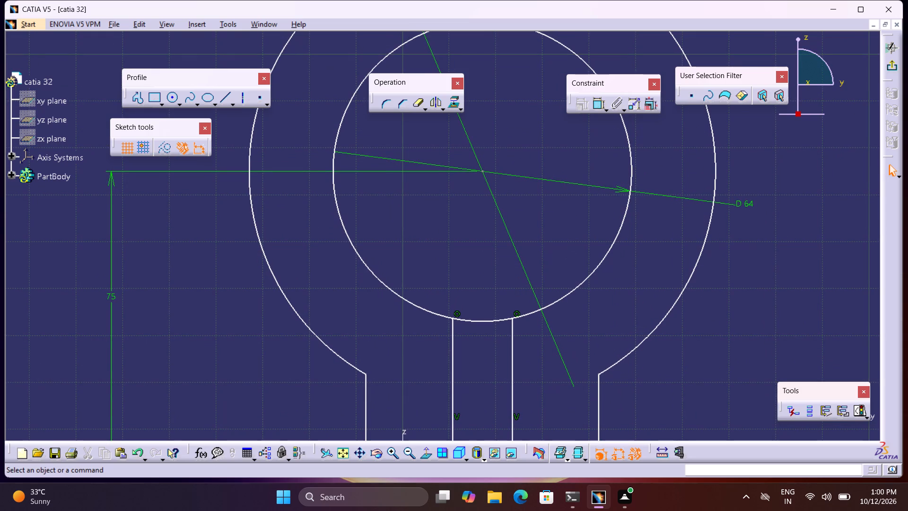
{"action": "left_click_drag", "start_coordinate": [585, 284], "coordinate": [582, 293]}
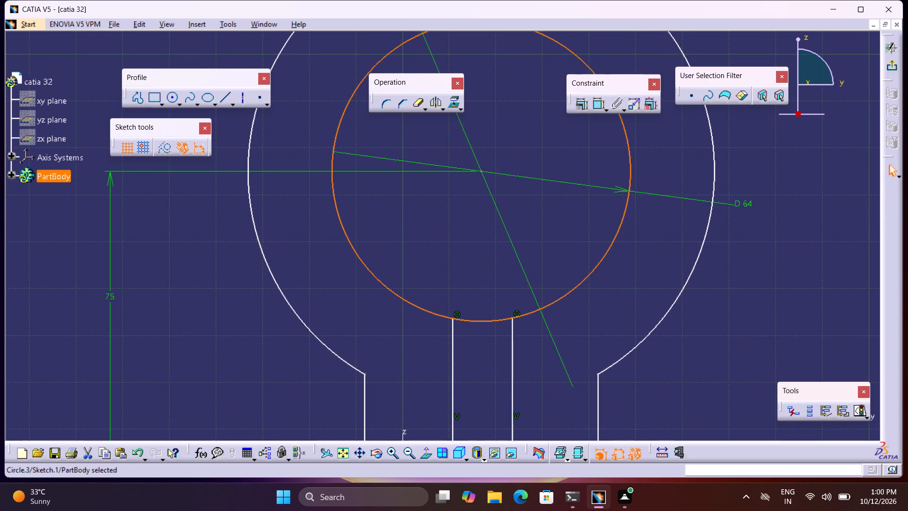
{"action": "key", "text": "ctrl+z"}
Constrain the distance between the two vertical slot lines to 10 mm.
{"action": "middle_click_drag", "start_coordinate": [592, 281], "coordinate": [576, 247]}
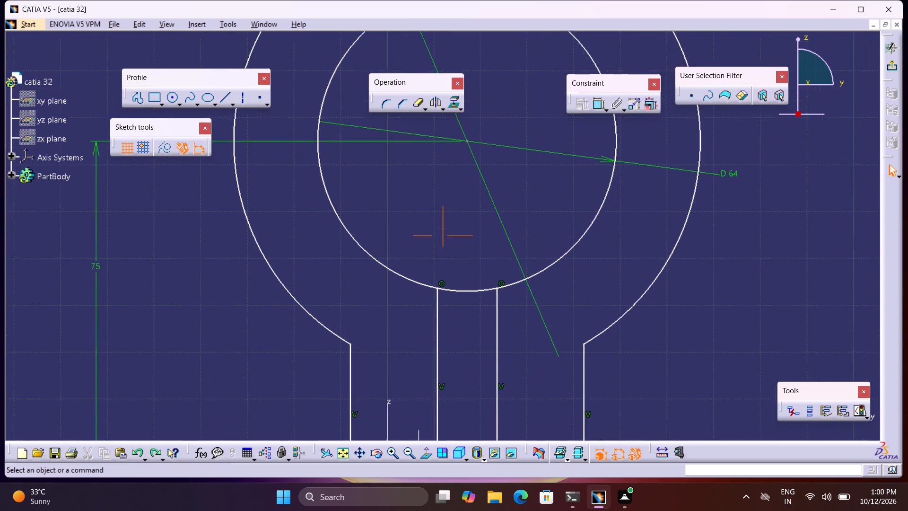
{"action": "middle_click_drag", "start_coordinate": [576, 247], "coordinate": [567, 120]}
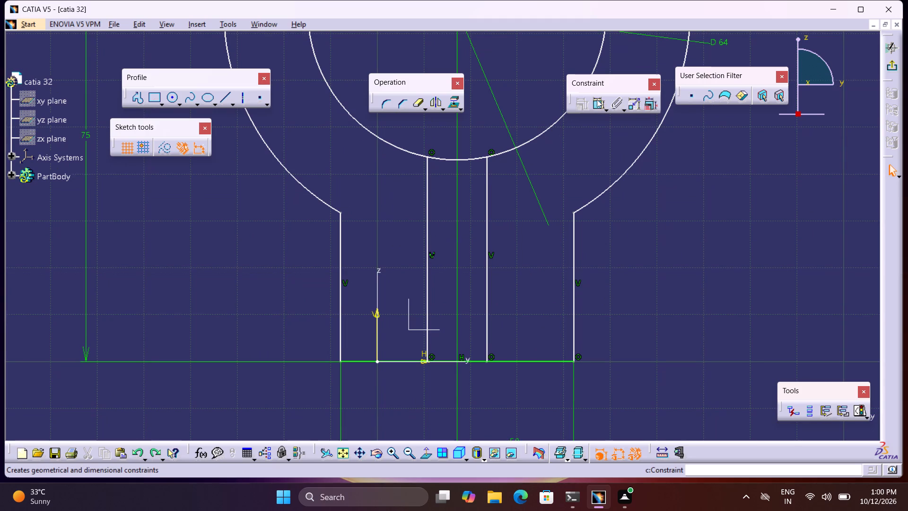
{"action": "left_click", "coordinate": [597, 106]}
{"action": "left_click", "coordinate": [489, 229]}
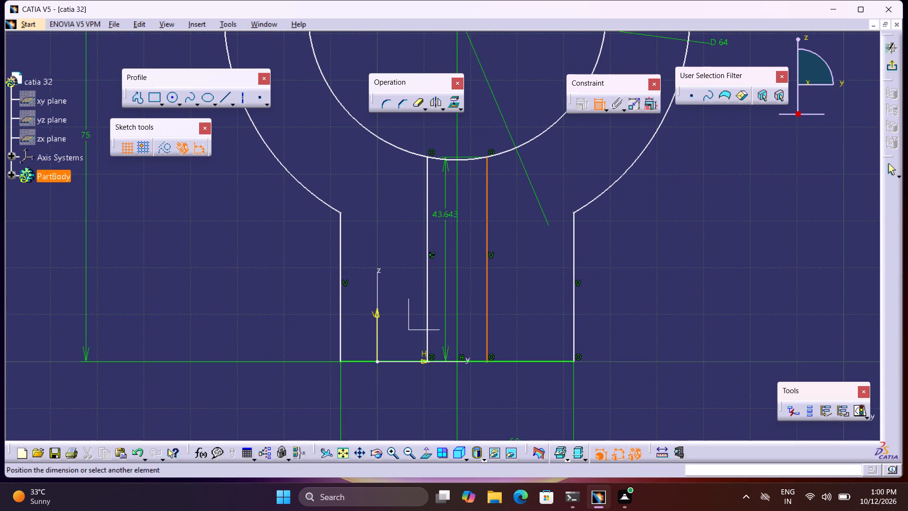
{"action": "left_click", "coordinate": [428, 220]}
{"action": "left_click", "coordinate": [462, 249]}
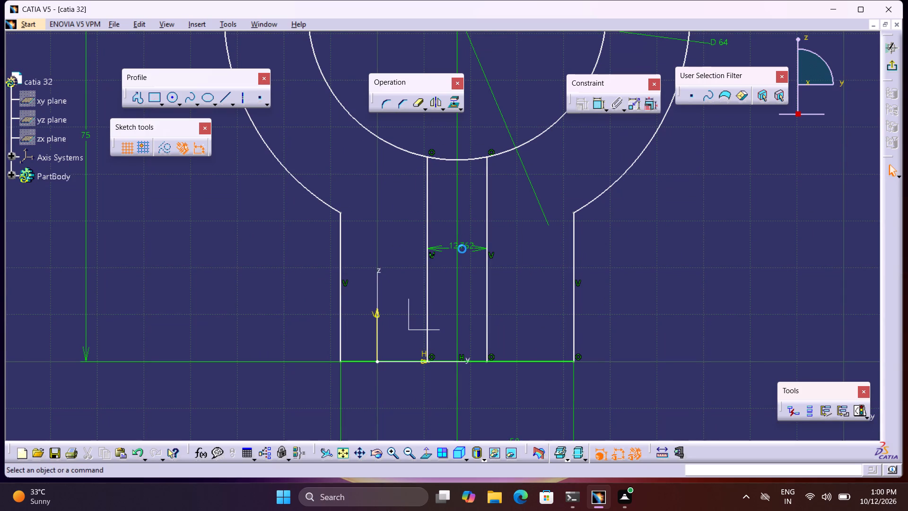
{"action": "double_click", "coordinate": [464, 248]}
{"action": "type", "text": "10"}
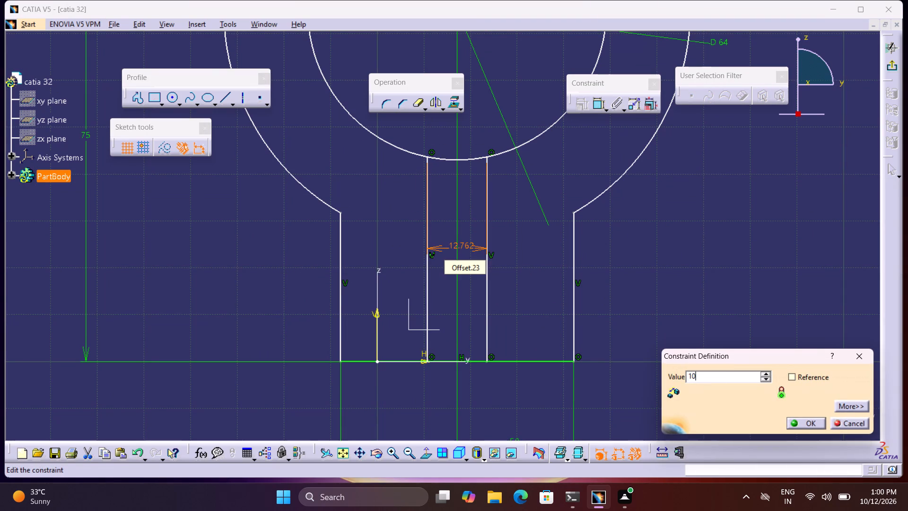
{"action": "key", "text": "Return"}
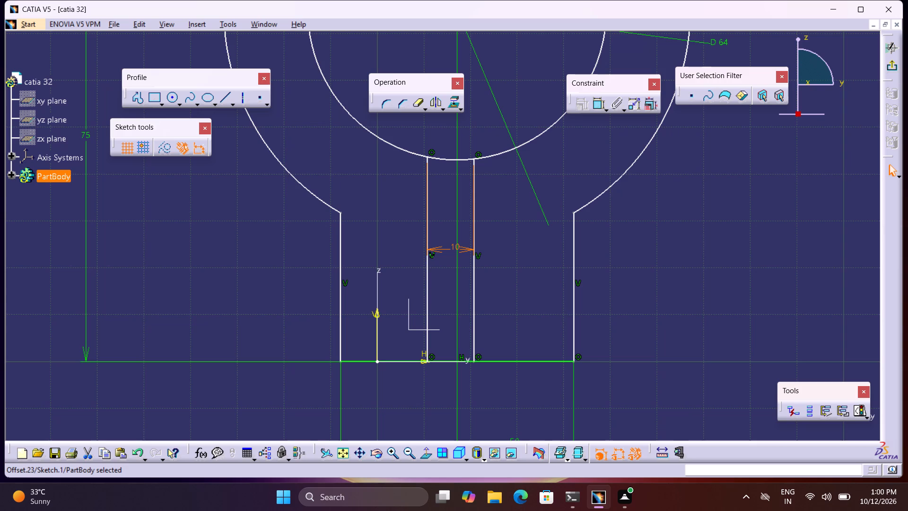
Constrain the distance between the right slot line and the base's right vertical side to 20 mm.
{"action": "left_click", "coordinate": [598, 103]}
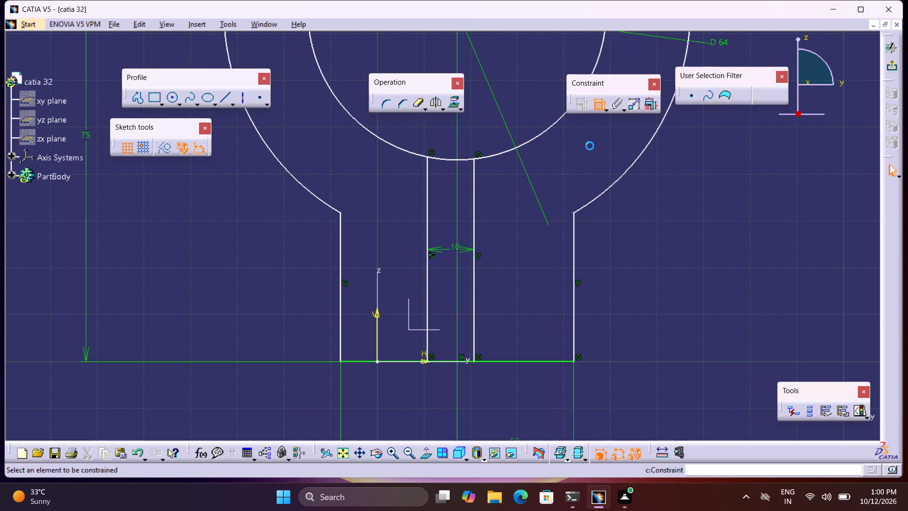
{"action": "left_click", "coordinate": [573, 247]}
{"action": "left_click", "coordinate": [473, 270]}
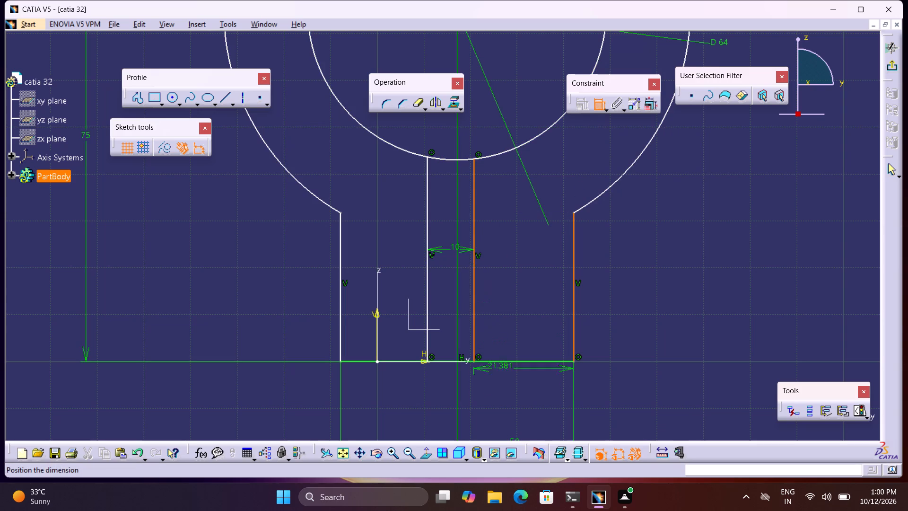
{"action": "left_click", "coordinate": [522, 409]}
{"action": "double_click", "coordinate": [523, 403]}
{"action": "type", "text": "20"}
{"action": "key", "text": "Return"}
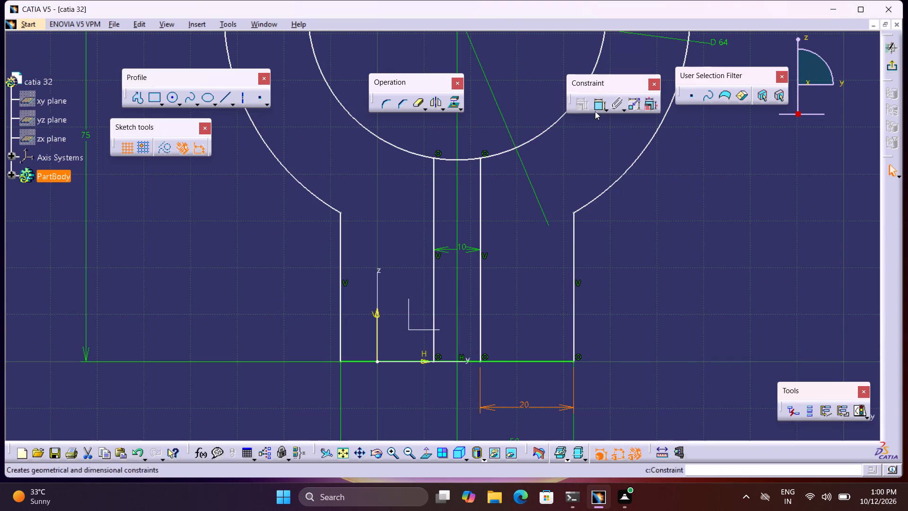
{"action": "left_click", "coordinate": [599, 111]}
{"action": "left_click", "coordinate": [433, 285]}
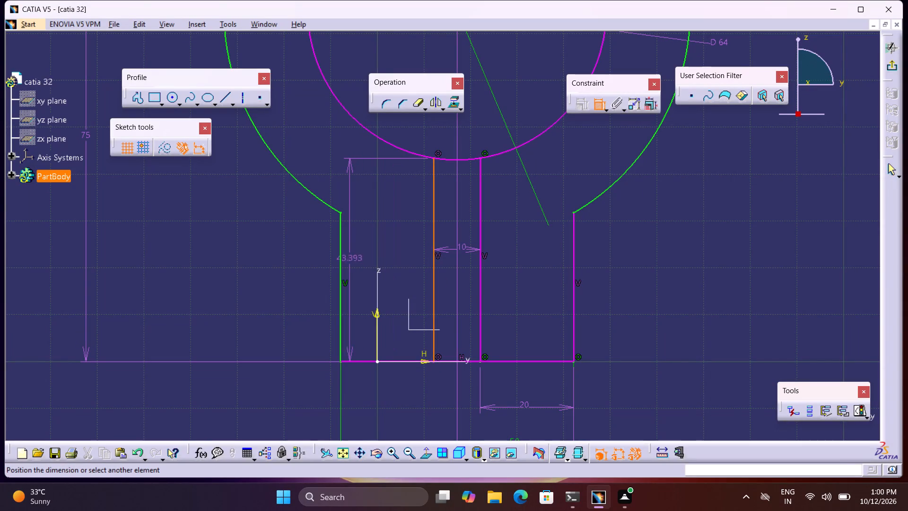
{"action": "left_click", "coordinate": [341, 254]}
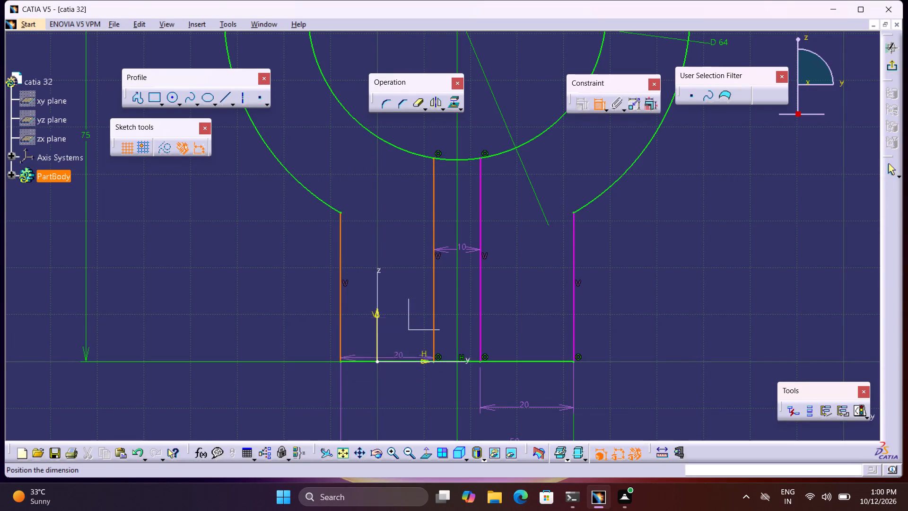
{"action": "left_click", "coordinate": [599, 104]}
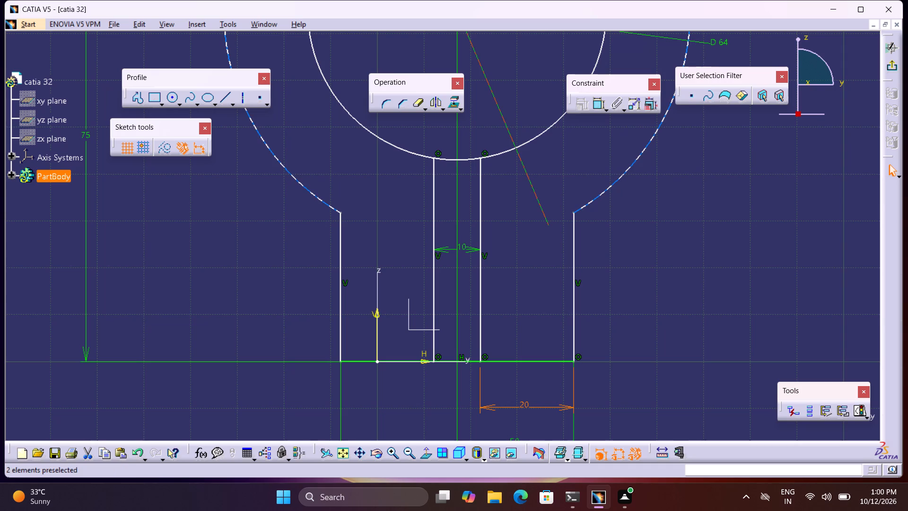
Quick-trim the base edge and the inner circle's lower arc between the two slot lines.
{"action": "left_click", "coordinate": [416, 104]}
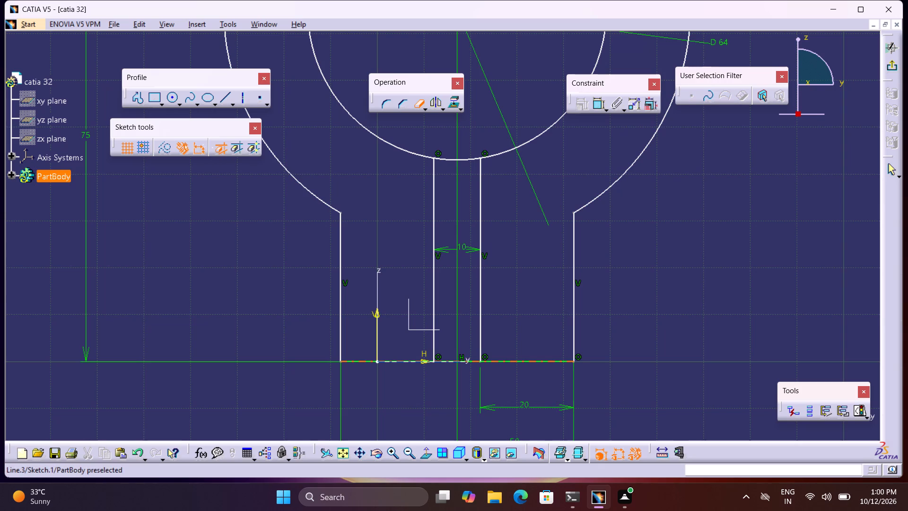
{"action": "left_click", "coordinate": [474, 361]}
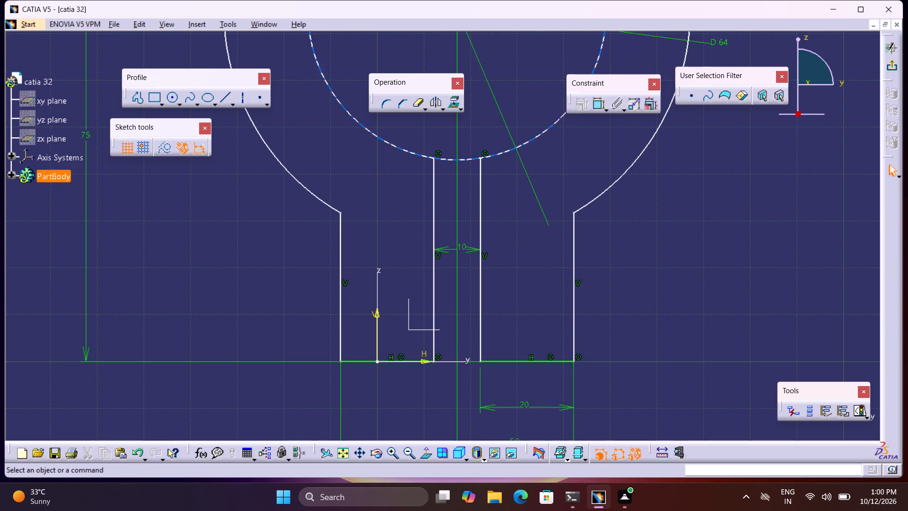
{"action": "left_click", "coordinate": [468, 160]}
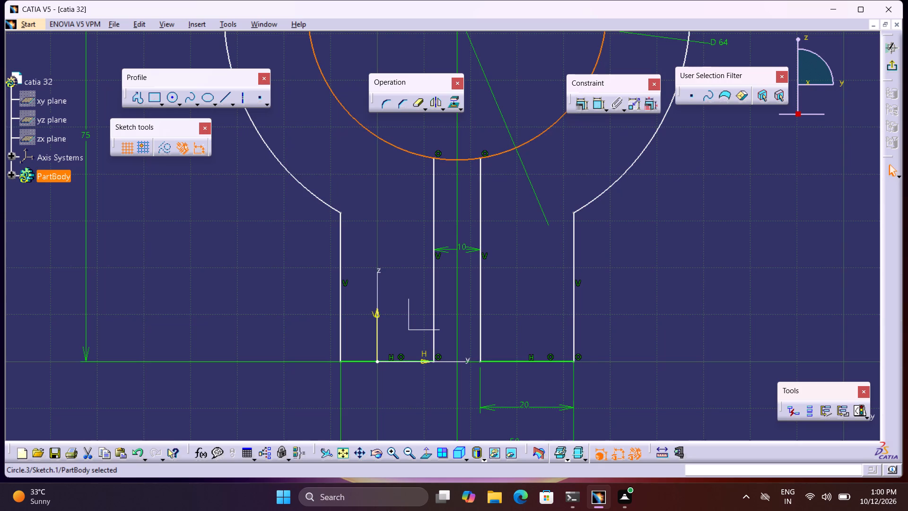
{"action": "left_click", "coordinate": [459, 158]}
{"action": "left_click", "coordinate": [419, 106]}
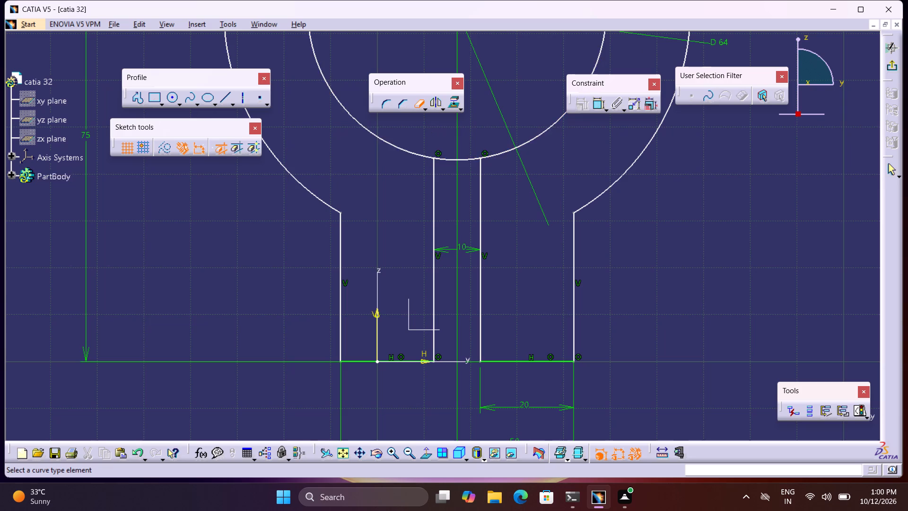
{"action": "left_click", "coordinate": [458, 159]}
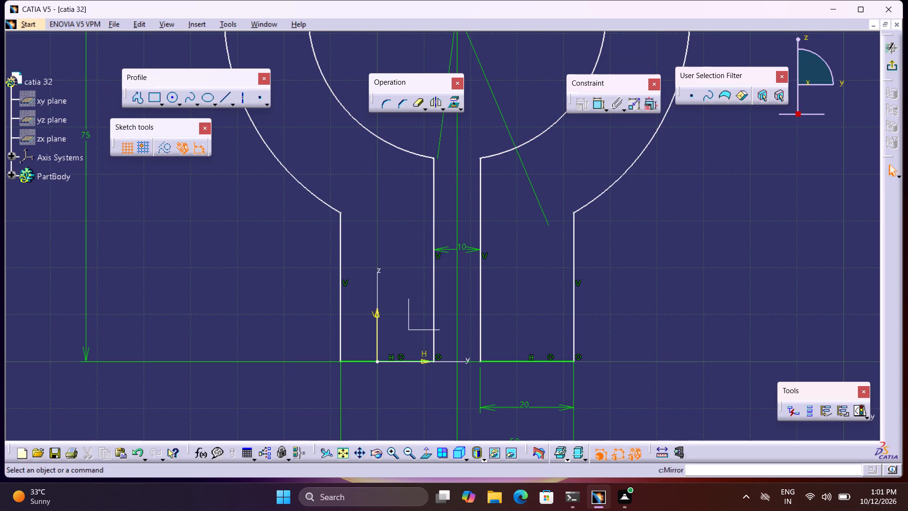
Examine the slot opening at the base edge and the whole ring-and-base profile.
{"action": "middle_click_drag", "start_coordinate": [541, 274], "coordinate": [572, 211]}
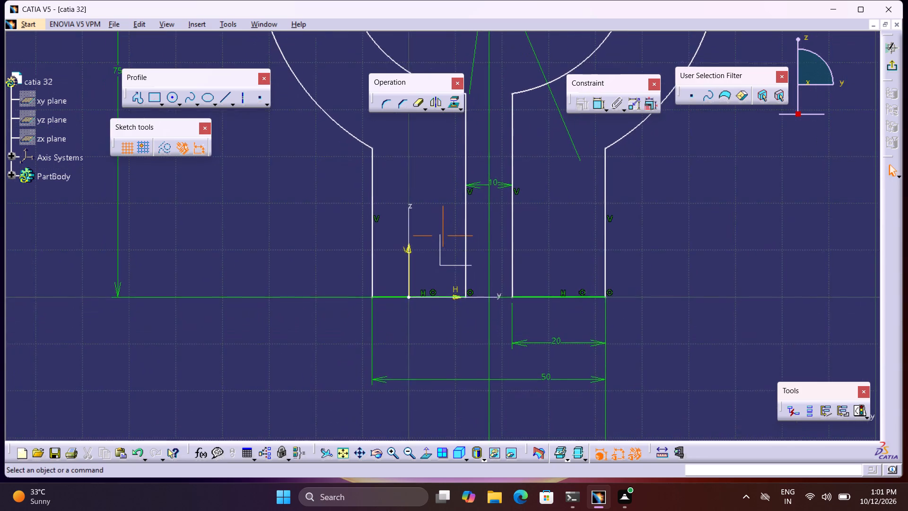
{"action": "middle_click_drag", "start_coordinate": [572, 211], "coordinate": [557, 136]}
{"action": "right_click", "coordinate": [572, 211]}
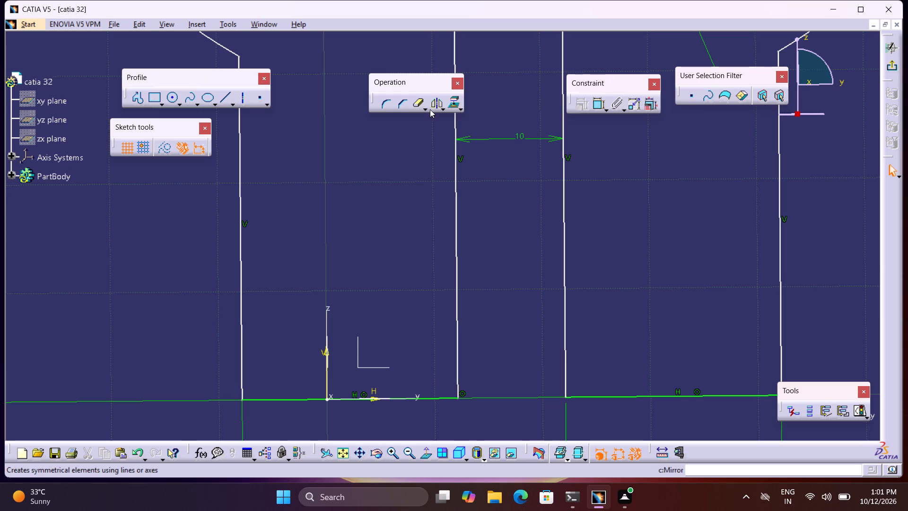
{"action": "left_click", "coordinate": [418, 107]}
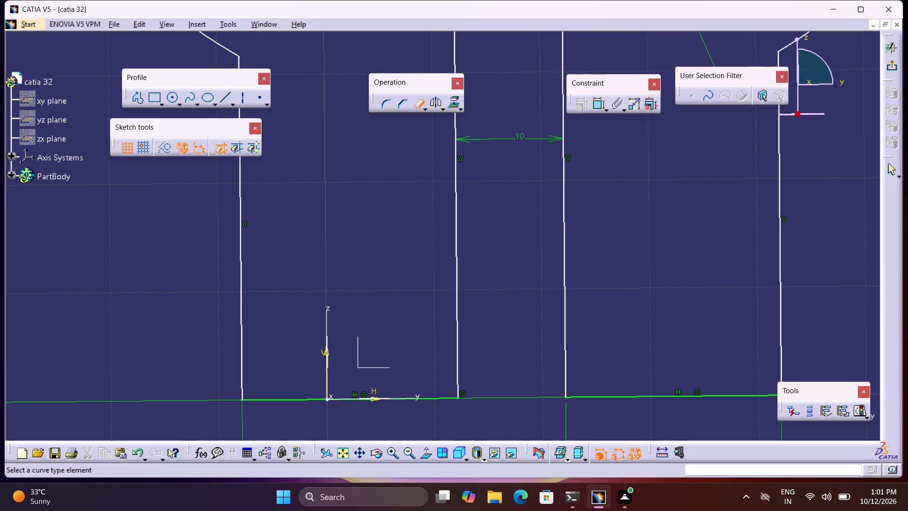
{"action": "left_click", "coordinate": [520, 397]}
{"action": "middle_click_drag", "start_coordinate": [506, 298], "coordinate": [509, 398]}
{"action": "right_click", "coordinate": [506, 298]}
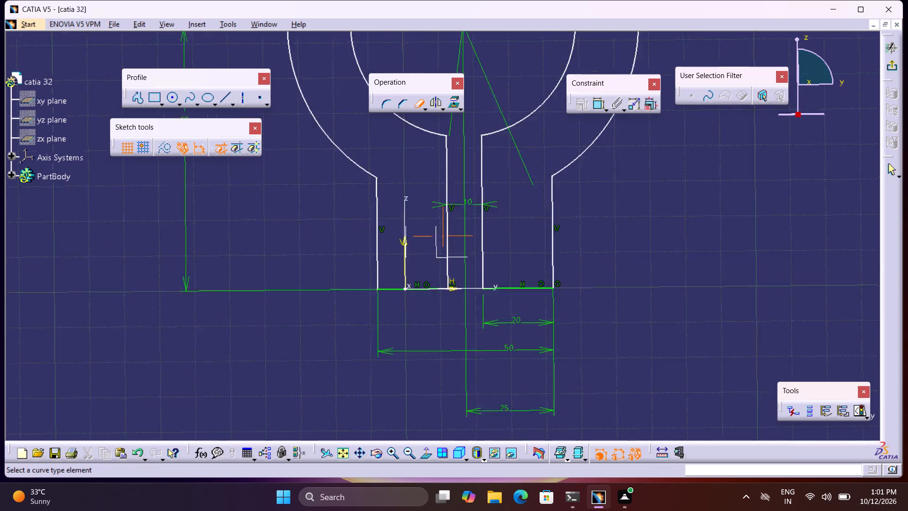
{"action": "middle_click_drag", "start_coordinate": [509, 398], "coordinate": [509, 417]}
{"action": "middle_click_drag", "start_coordinate": [509, 277], "coordinate": [528, 368]}
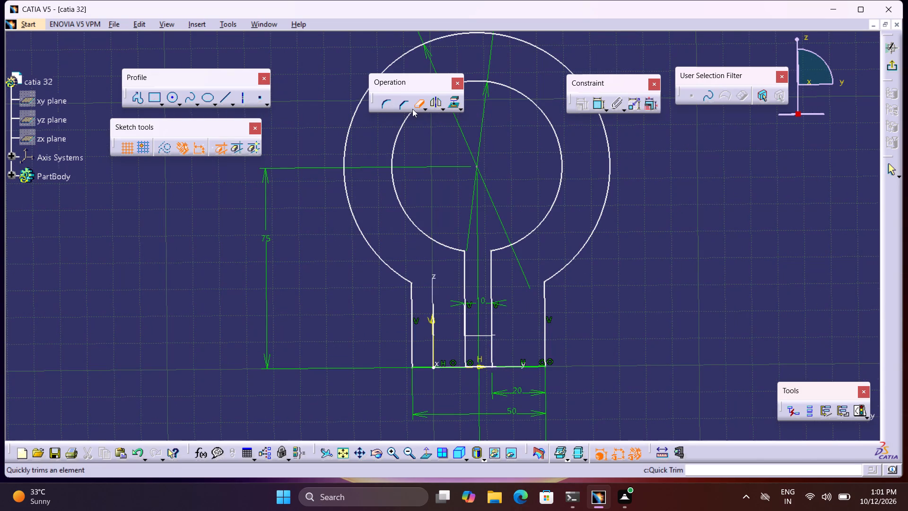
{"action": "left_click", "coordinate": [417, 106]}
{"action": "double_click", "coordinate": [686, 273]}
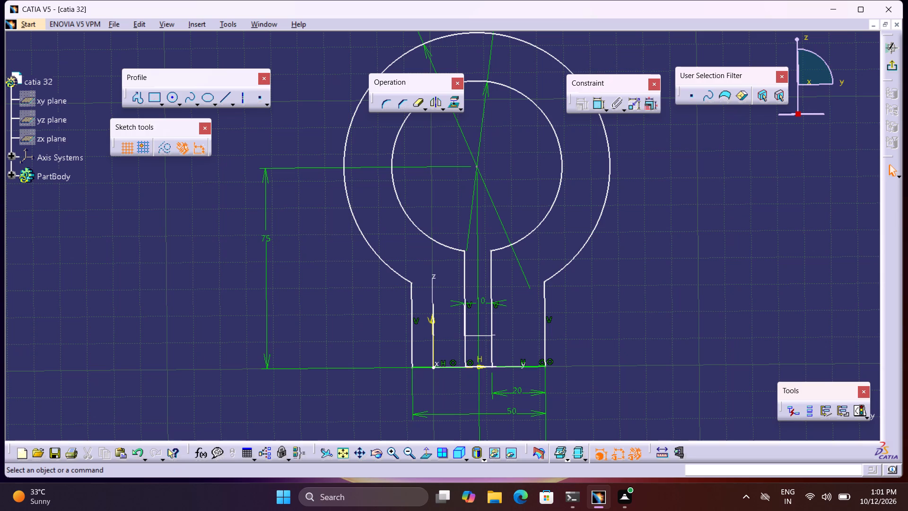
{"action": "middle_click_drag", "start_coordinate": [688, 246], "coordinate": [649, 266]}
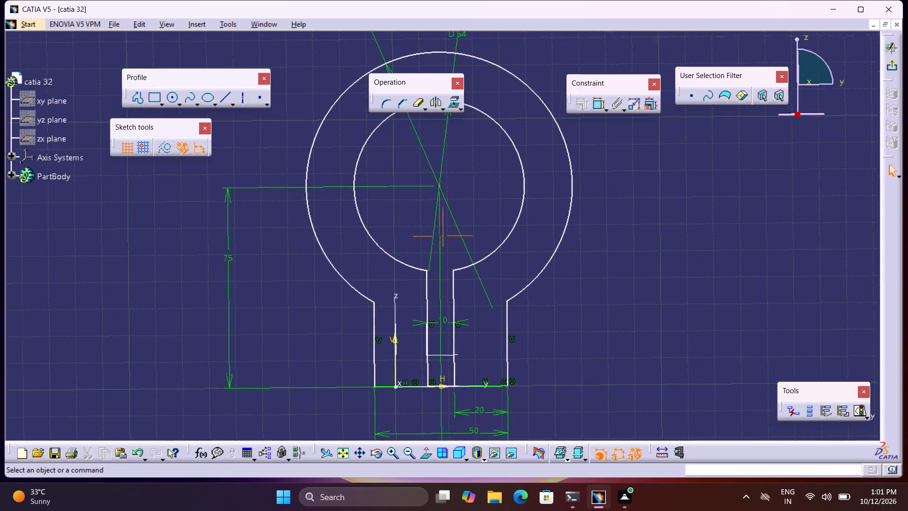
Sketch an open three-sided arm about 28 mm long and 8 mm high, projecting horizontally from the outer circle's right side.
{"action": "middle_click_drag", "start_coordinate": [649, 266], "coordinate": [576, 293]}
{"action": "middle_click", "coordinate": [576, 293]}
{"action": "middle_click_drag", "start_coordinate": [420, 235], "coordinate": [452, 365]}
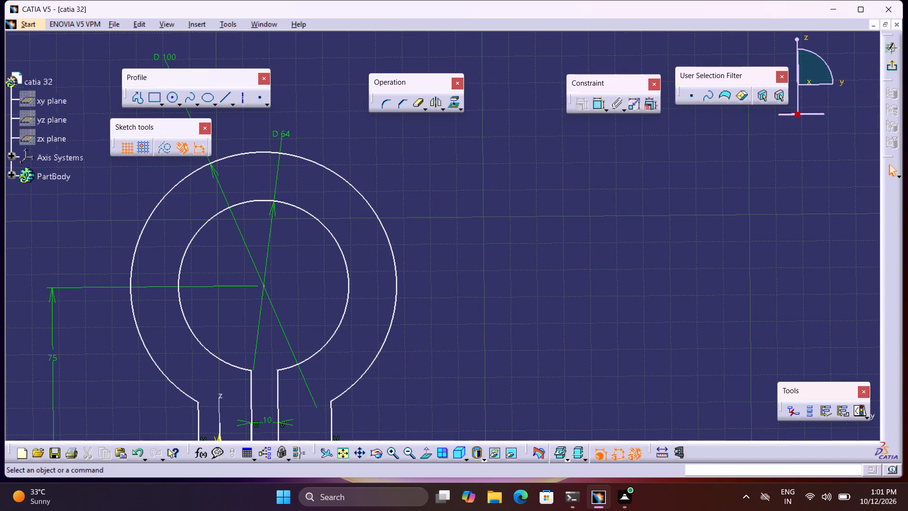
{"action": "left_click", "coordinate": [136, 101]}
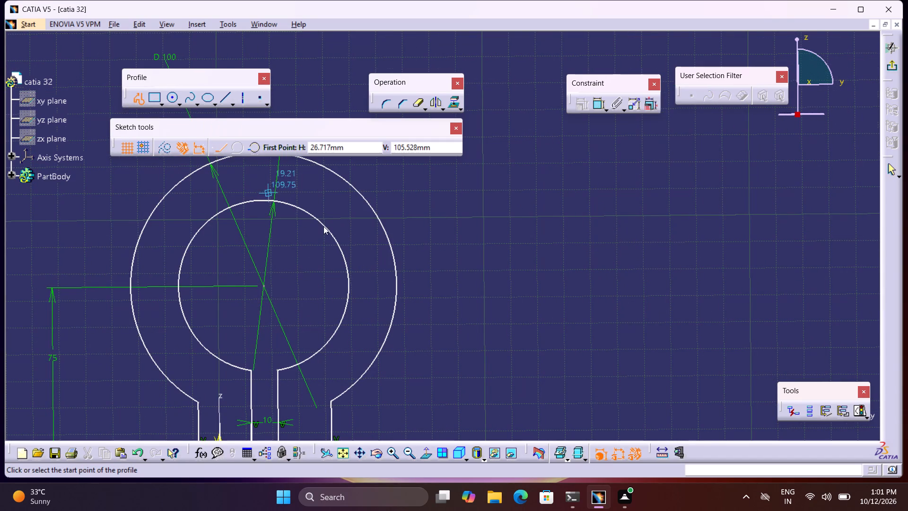
{"action": "left_click", "coordinate": [394, 267]}
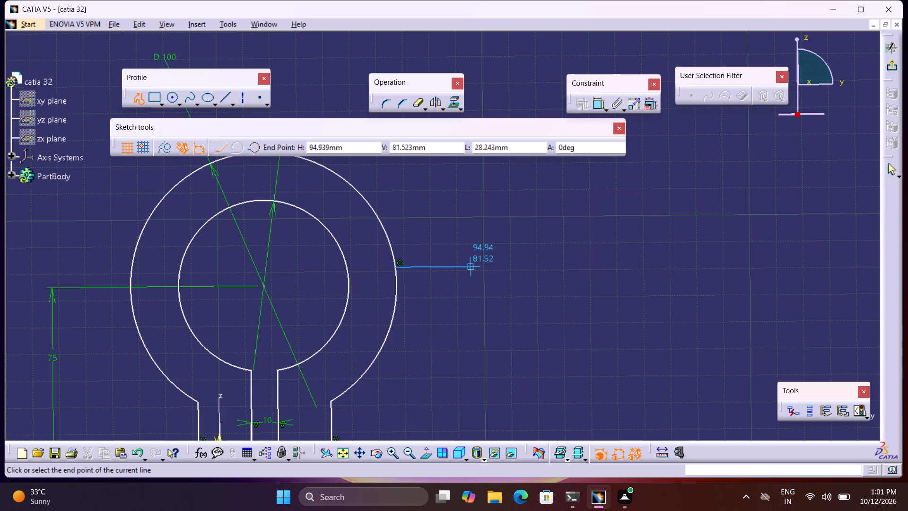
{"action": "left_click", "coordinate": [471, 266]}
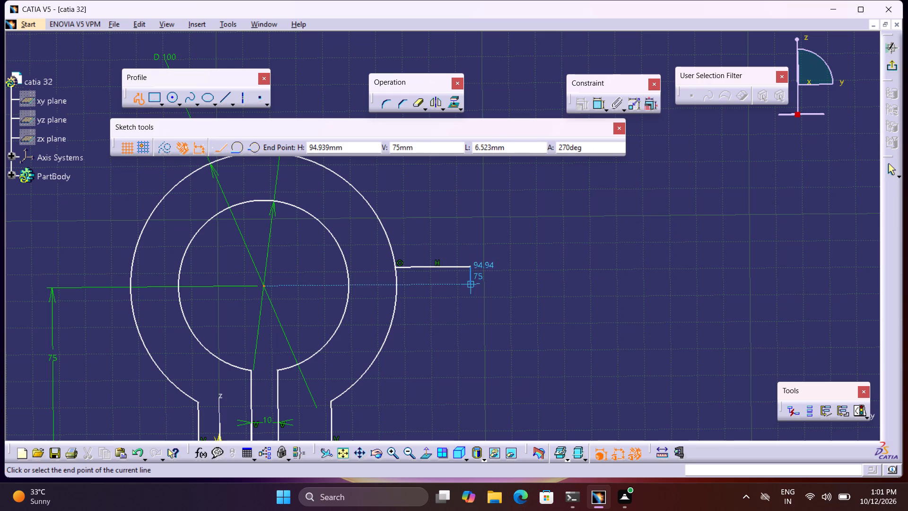
{"action": "left_click", "coordinate": [473, 288]}
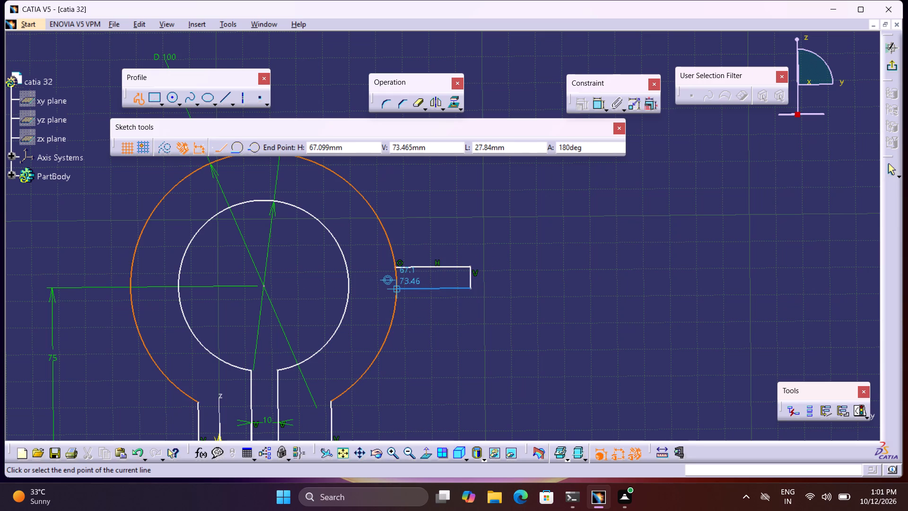
{"action": "left_click", "coordinate": [396, 288]}
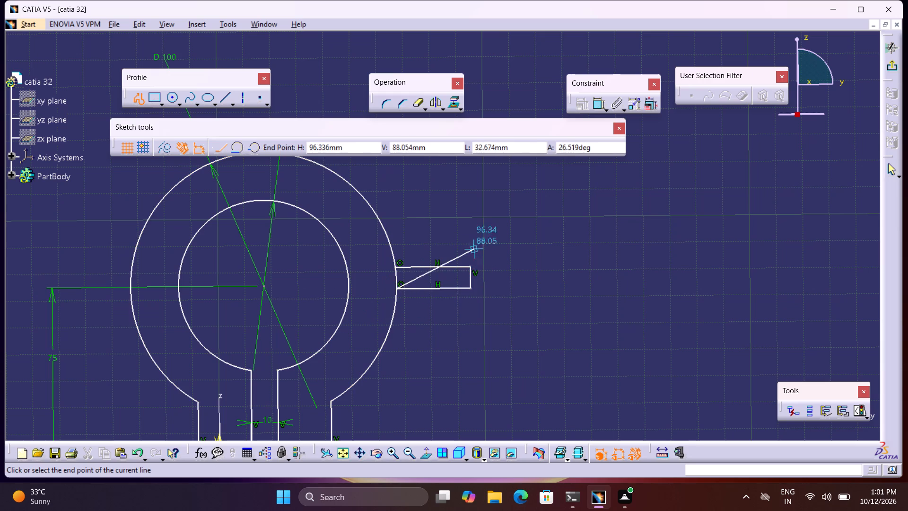
Constrain the distance between the arm's two horizontal lines to 10 mm.
{"action": "left_click", "coordinate": [598, 105]}
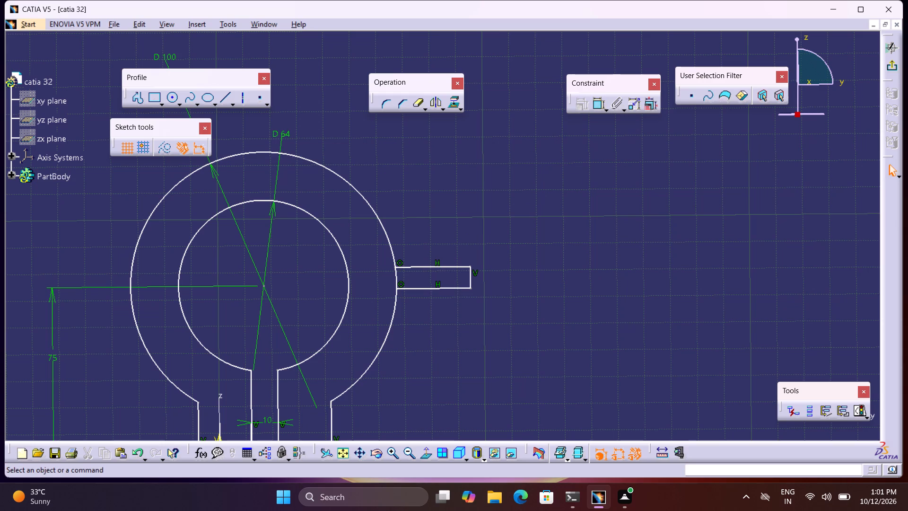
{"action": "left_click", "coordinate": [411, 288]}
{"action": "left_click", "coordinate": [416, 268]}
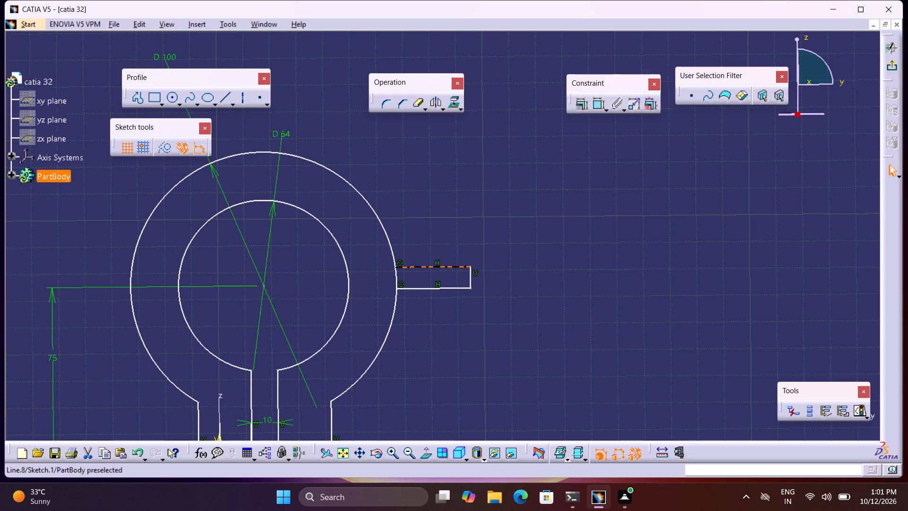
{"action": "left_click", "coordinate": [598, 105]}
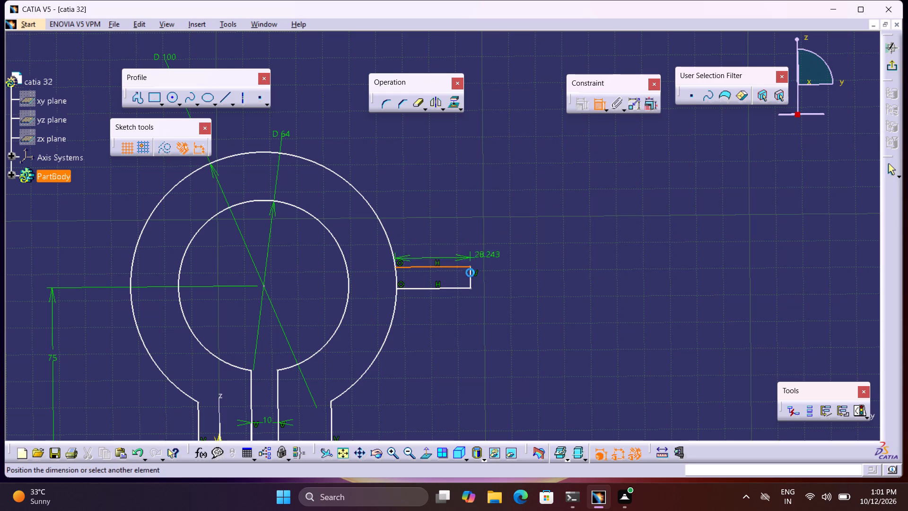
{"action": "left_click", "coordinate": [452, 288]}
{"action": "triple_click", "coordinate": [370, 280]}
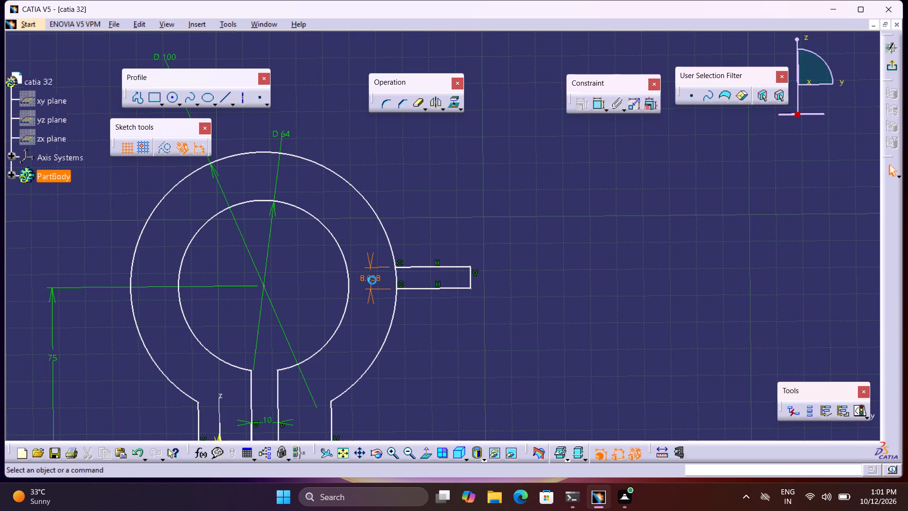
{"action": "type", "text": "10"}
{"action": "key", "text": "Return"}
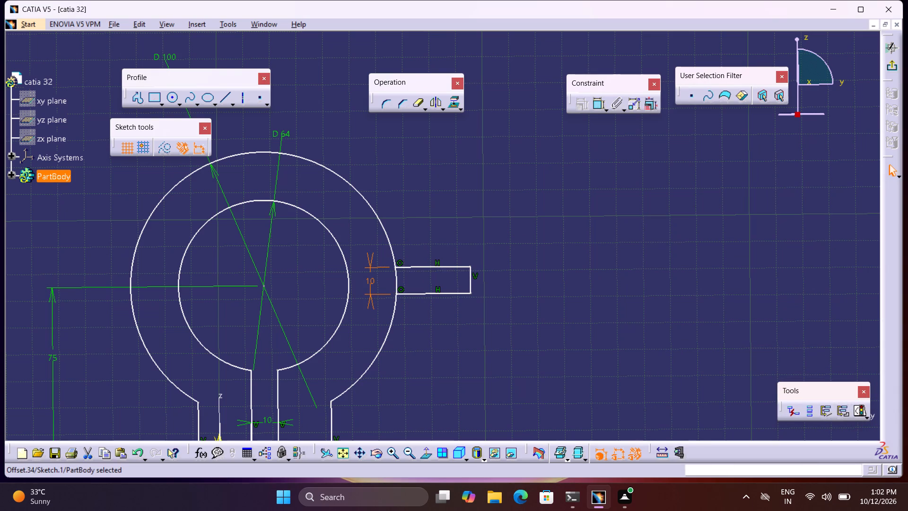
Sketch a circle about 26 mm in diameter just beyond the arm's free end, roughly level with the arm.
{"action": "left_click", "coordinate": [597, 104]}
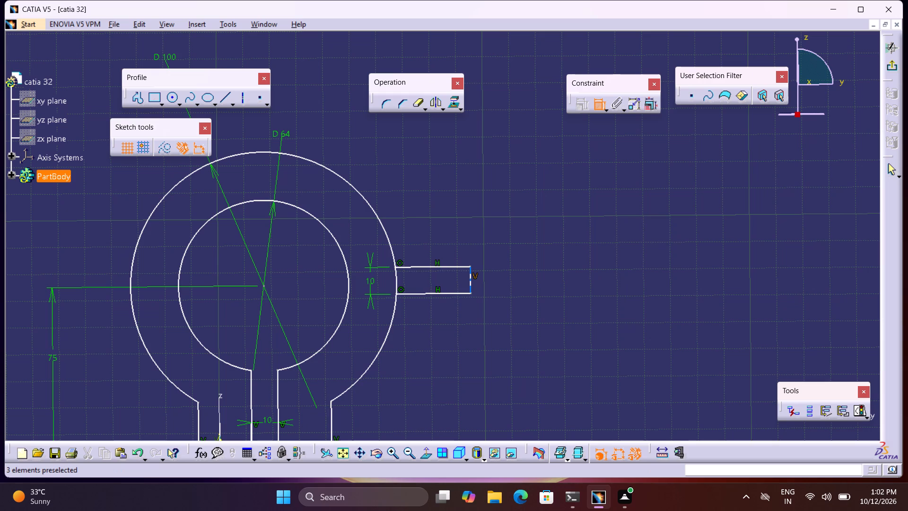
{"action": "left_click", "coordinate": [177, 99]}
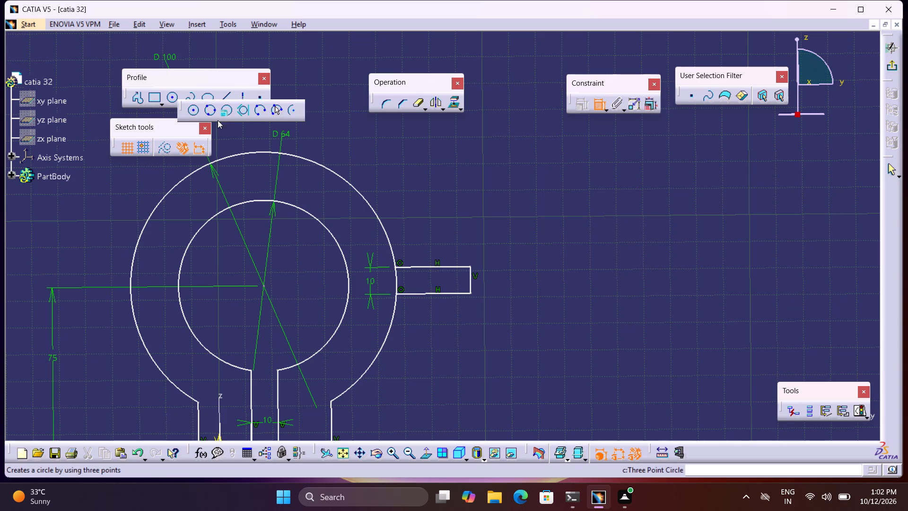
{"action": "left_click", "coordinate": [171, 96]}
{"action": "left_click", "coordinate": [171, 96]}
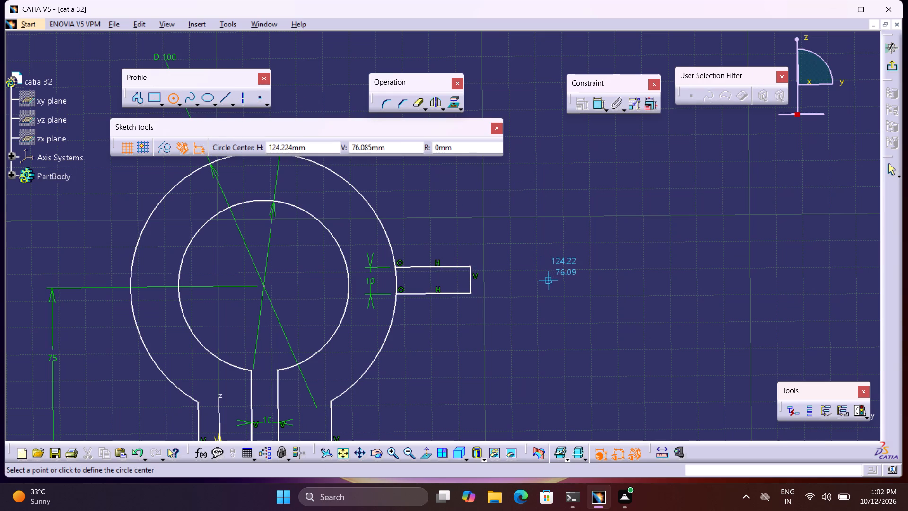
{"action": "left_click", "coordinate": [549, 284]}
{"action": "left_click", "coordinate": [572, 312]}
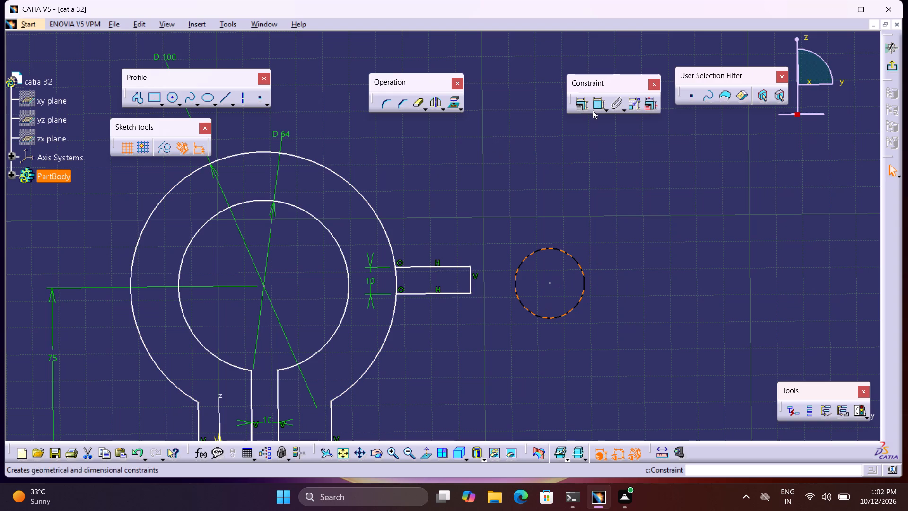
Constrain the new circle's diameter to 50 mm.
{"action": "left_click", "coordinate": [594, 107]}
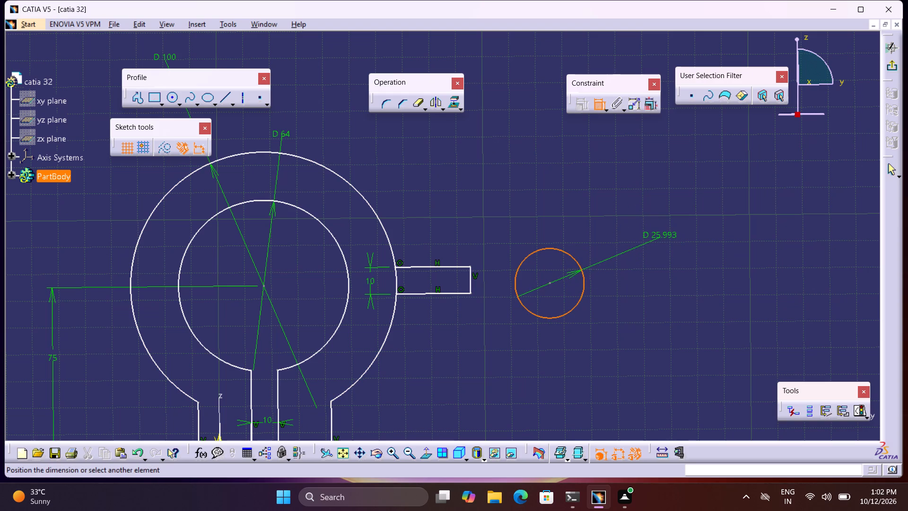
{"action": "left_click", "coordinate": [660, 237]}
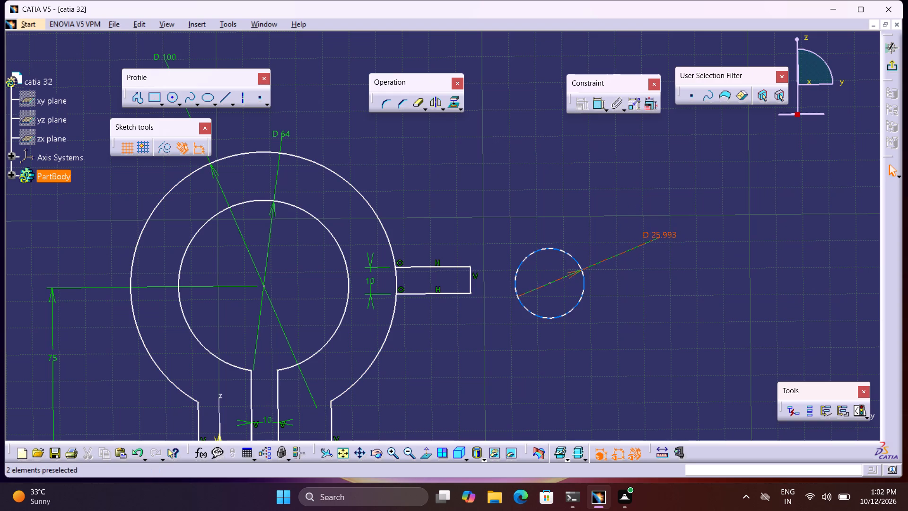
{"action": "triple_click", "coordinate": [668, 237]}
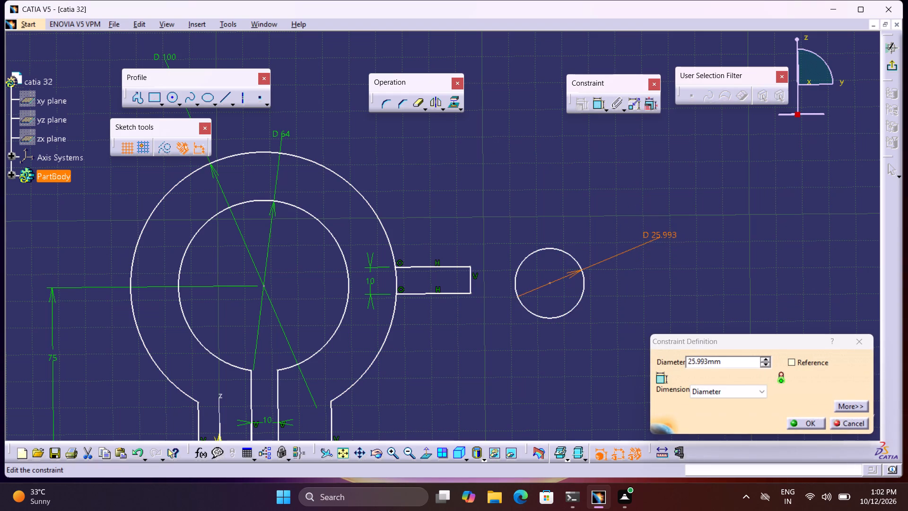
{"action": "type", "text": "50"}
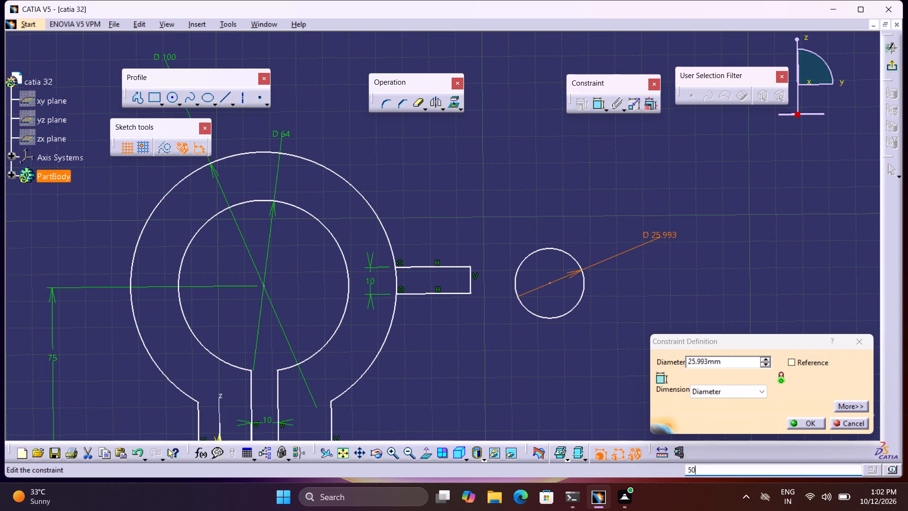
{"action": "double_click", "coordinate": [676, 235]}
{"action": "key", "text": "5"}
{"action": "key", "text": "0"}
{"action": "key", "text": "Return"}
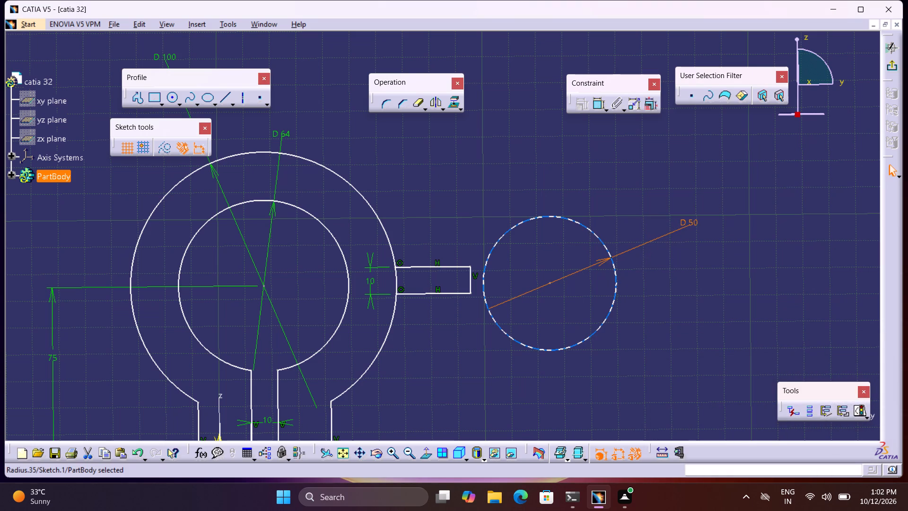
Constrain the horizontal distance between the ring's centre and the 50 mm circle's centre to 100 mm.
{"action": "left_click", "coordinate": [599, 105]}
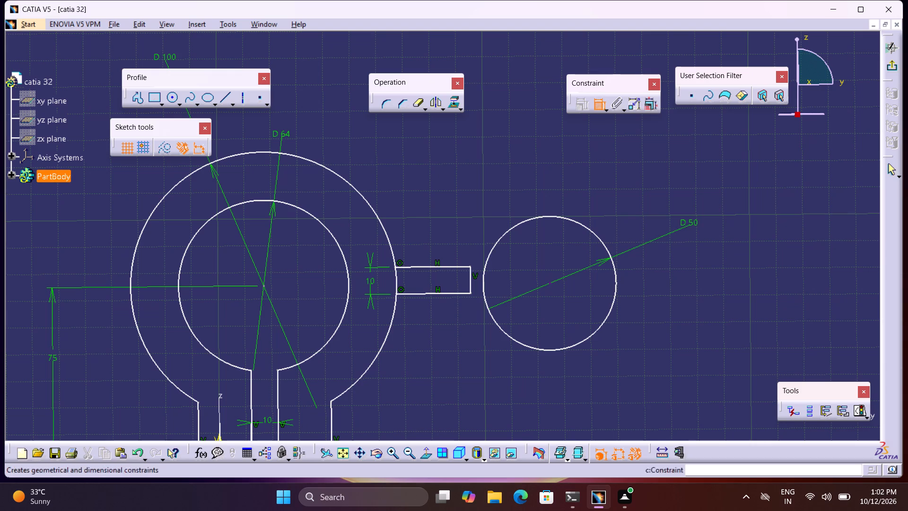
{"action": "left_click", "coordinate": [550, 282]}
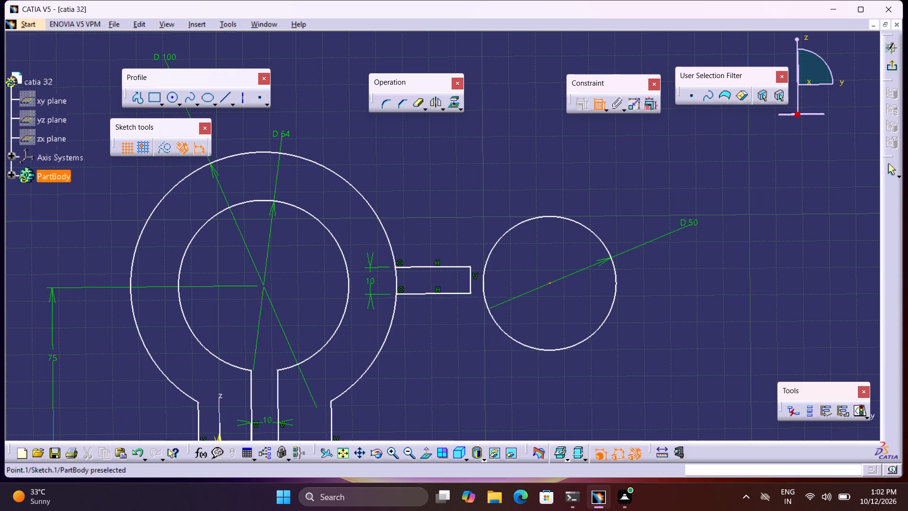
{"action": "left_click", "coordinate": [264, 285]}
{"action": "left_click", "coordinate": [438, 395]}
{"action": "double_click", "coordinate": [439, 393]}
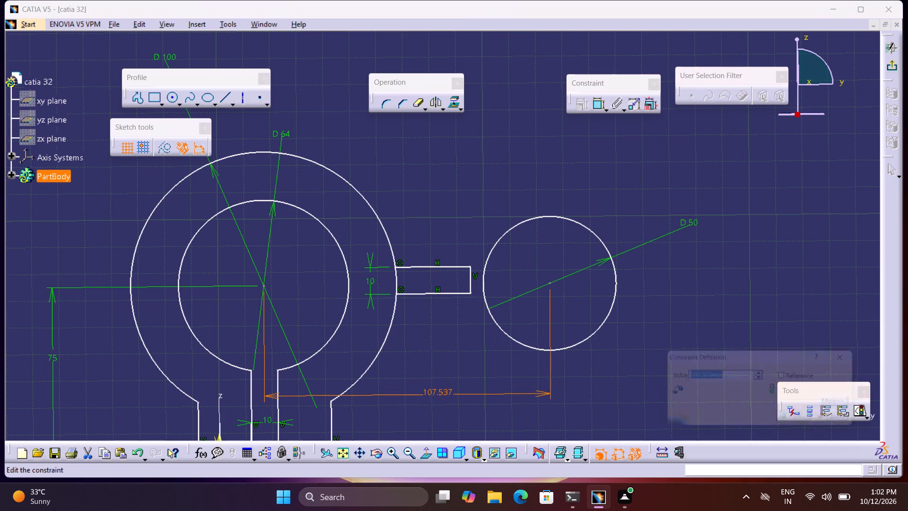
{"action": "type", "text": "100"}
{"action": "key", "text": "Return"}
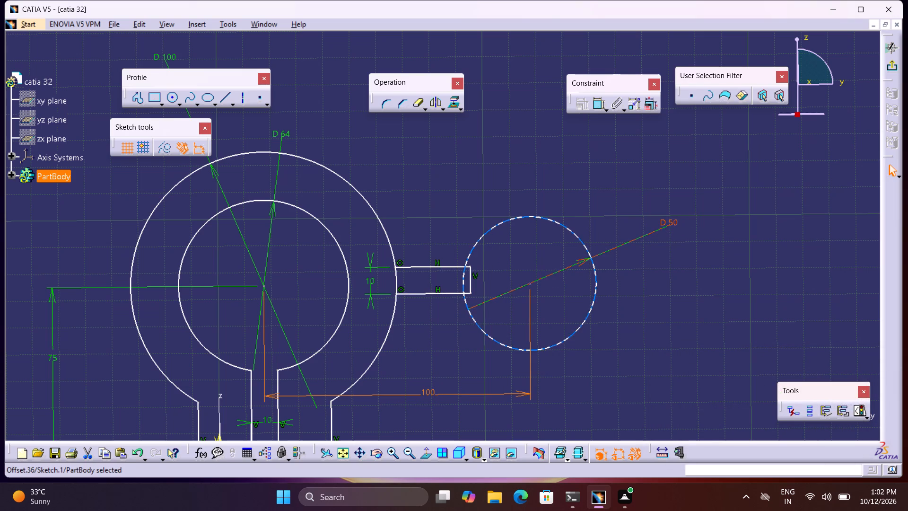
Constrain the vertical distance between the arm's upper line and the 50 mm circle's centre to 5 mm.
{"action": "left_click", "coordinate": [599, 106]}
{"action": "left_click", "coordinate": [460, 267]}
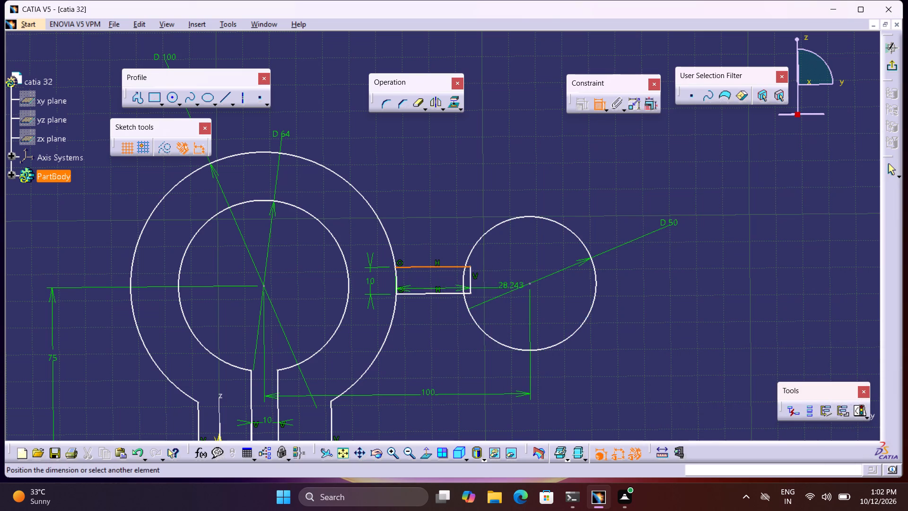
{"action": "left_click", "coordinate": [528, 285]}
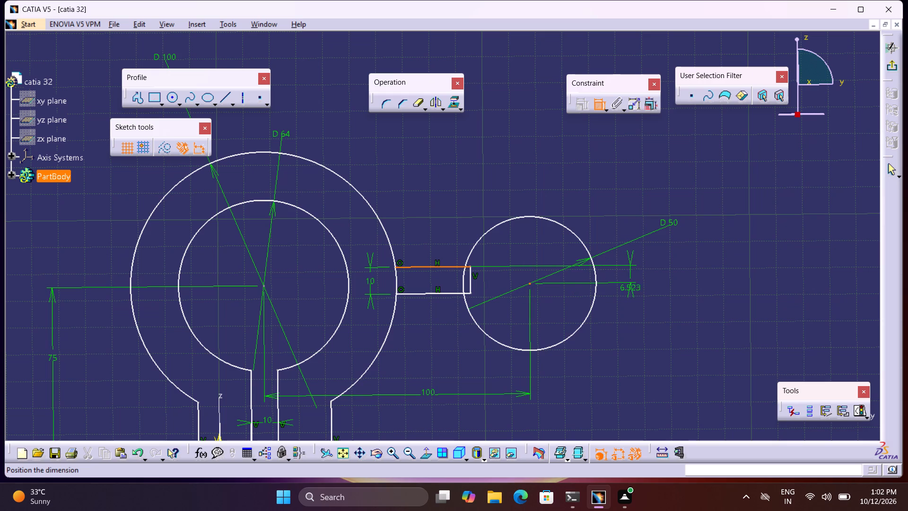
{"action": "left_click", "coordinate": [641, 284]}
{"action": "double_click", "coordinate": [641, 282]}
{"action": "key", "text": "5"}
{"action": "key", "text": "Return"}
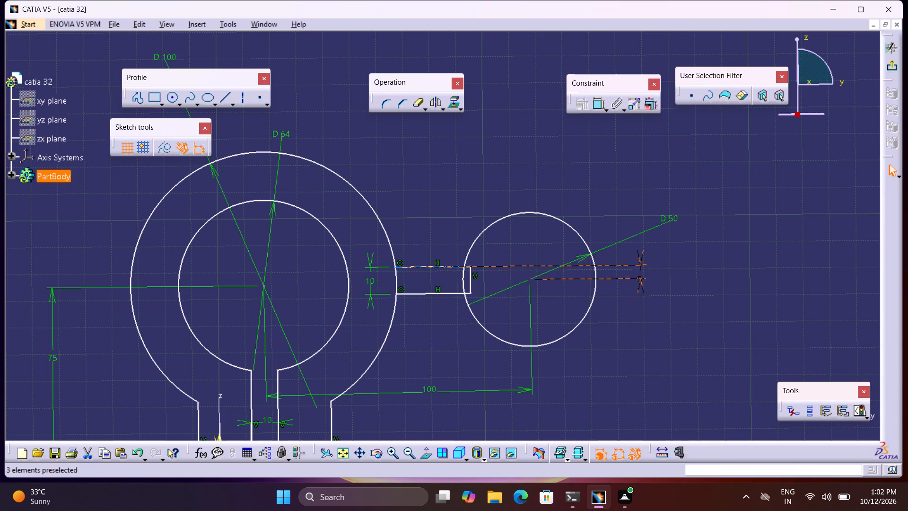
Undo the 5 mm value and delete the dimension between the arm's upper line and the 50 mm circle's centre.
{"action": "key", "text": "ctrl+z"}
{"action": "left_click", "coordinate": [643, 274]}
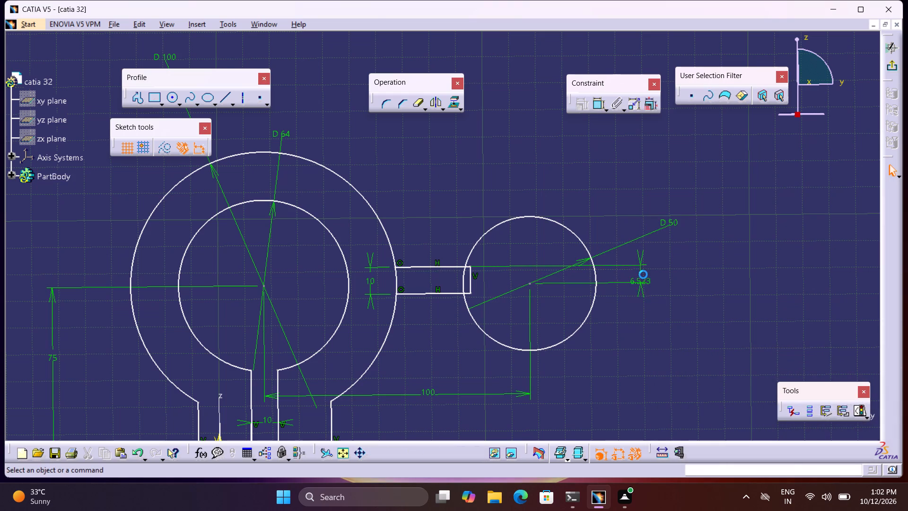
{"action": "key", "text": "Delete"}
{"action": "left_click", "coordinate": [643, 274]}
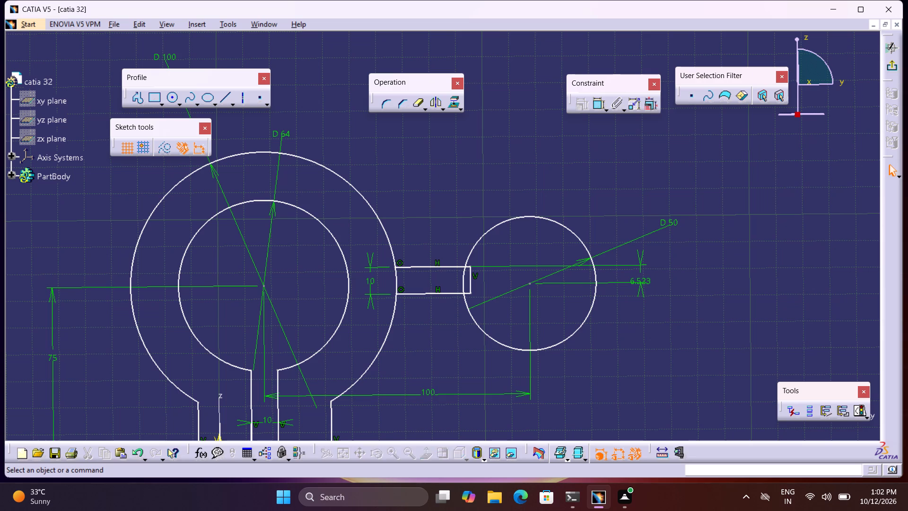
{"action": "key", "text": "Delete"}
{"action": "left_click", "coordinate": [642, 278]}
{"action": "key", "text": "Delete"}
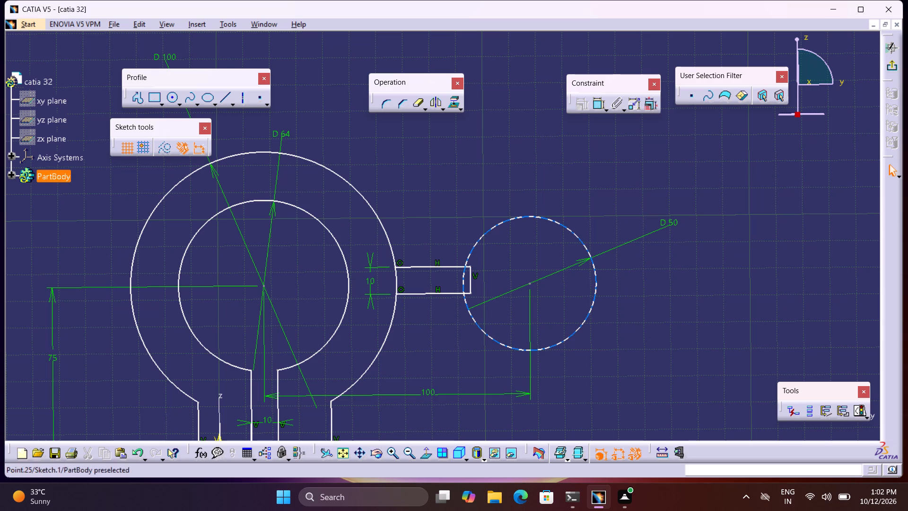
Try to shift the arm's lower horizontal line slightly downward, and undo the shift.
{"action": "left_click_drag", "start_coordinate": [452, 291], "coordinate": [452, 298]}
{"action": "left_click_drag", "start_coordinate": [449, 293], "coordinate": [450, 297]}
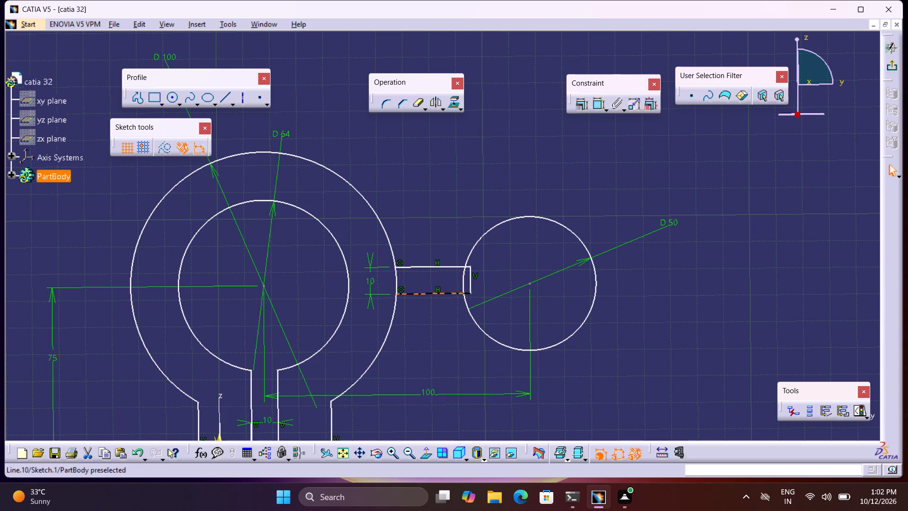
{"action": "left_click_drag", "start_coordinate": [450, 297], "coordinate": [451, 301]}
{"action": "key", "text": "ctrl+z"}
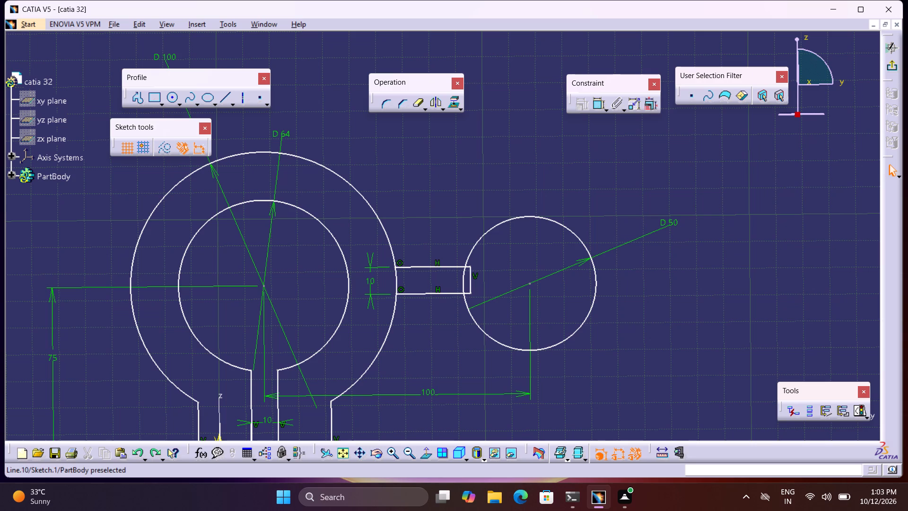
Constrain the vertical distance between the arm's upper line and the ring's centre to 5 mm.
{"action": "left_click", "coordinate": [597, 105]}
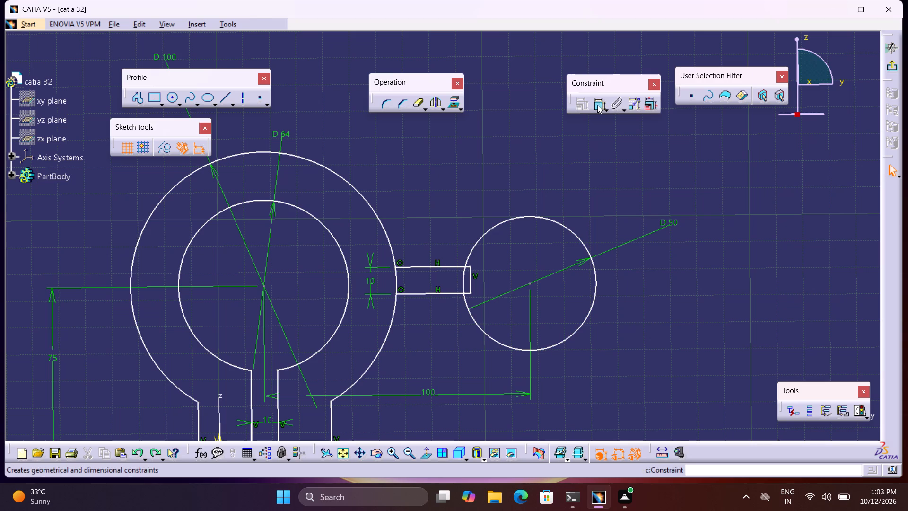
{"action": "left_click", "coordinate": [399, 267]}
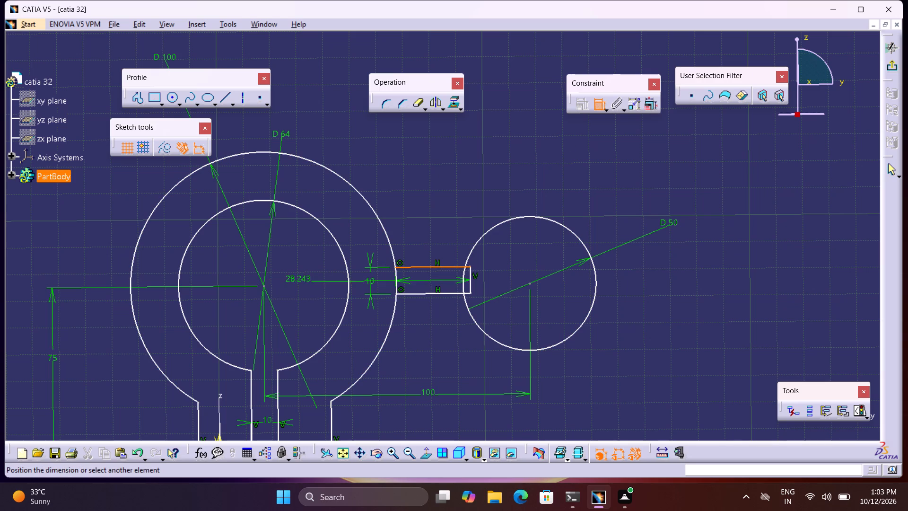
{"action": "left_click", "coordinate": [262, 285]}
{"action": "left_click", "coordinate": [293, 281]}
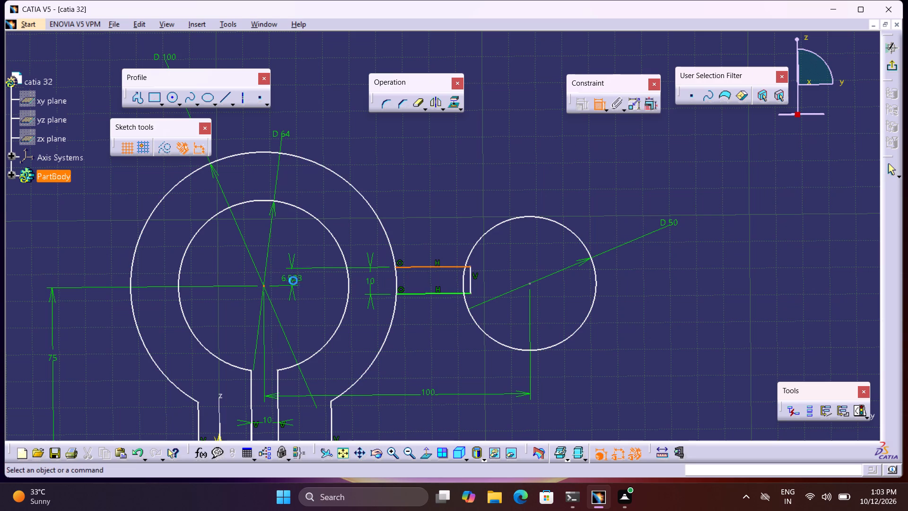
{"action": "double_click", "coordinate": [295, 278]}
{"action": "key", "text": "5"}
{"action": "key", "text": "Return"}
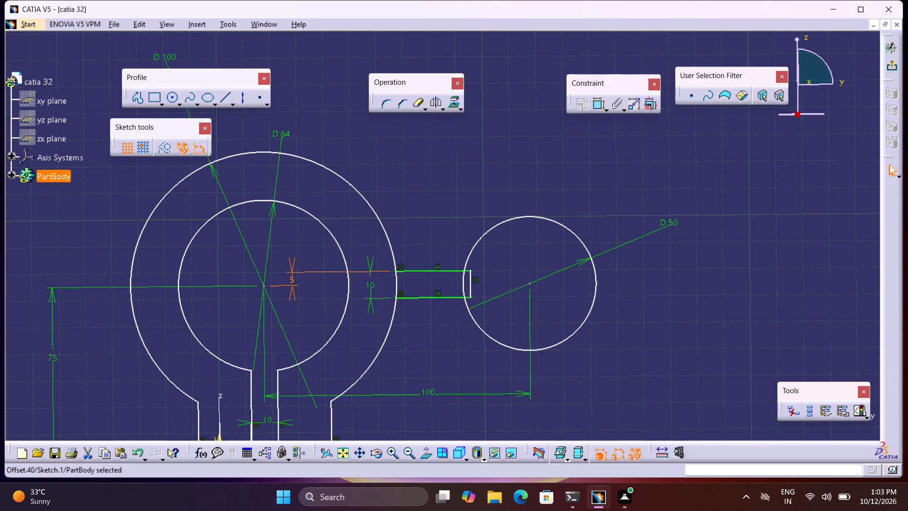
Quick-trim the arm's vertical end line, its line ends inside the 50 mm circle, and the ring and circle arcs between the arm's lines.
{"action": "left_click", "coordinate": [227, 98]}
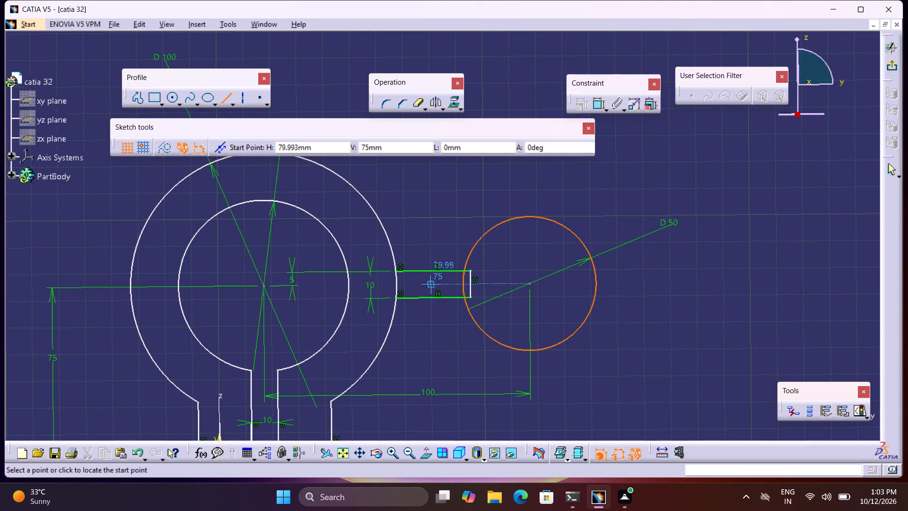
{"action": "left_click", "coordinate": [228, 99]}
{"action": "double_click", "coordinate": [415, 108]}
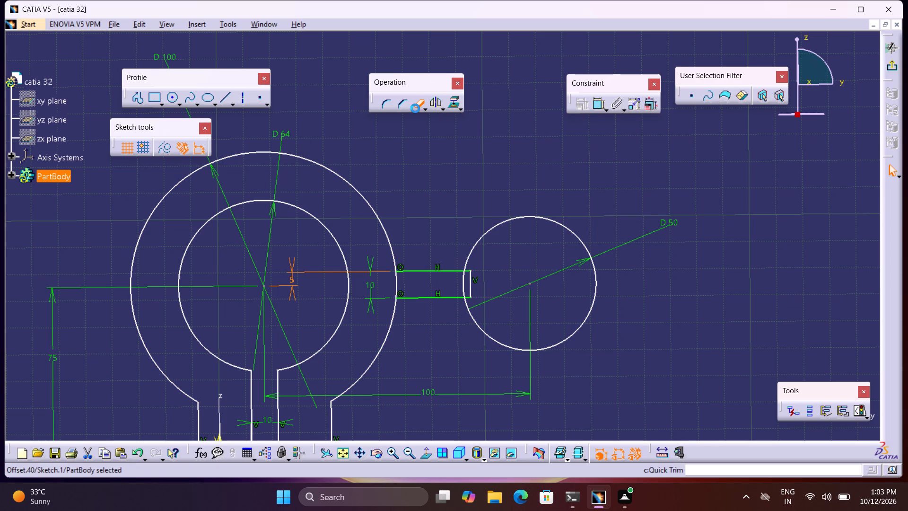
{"action": "left_click", "coordinate": [470, 283]}
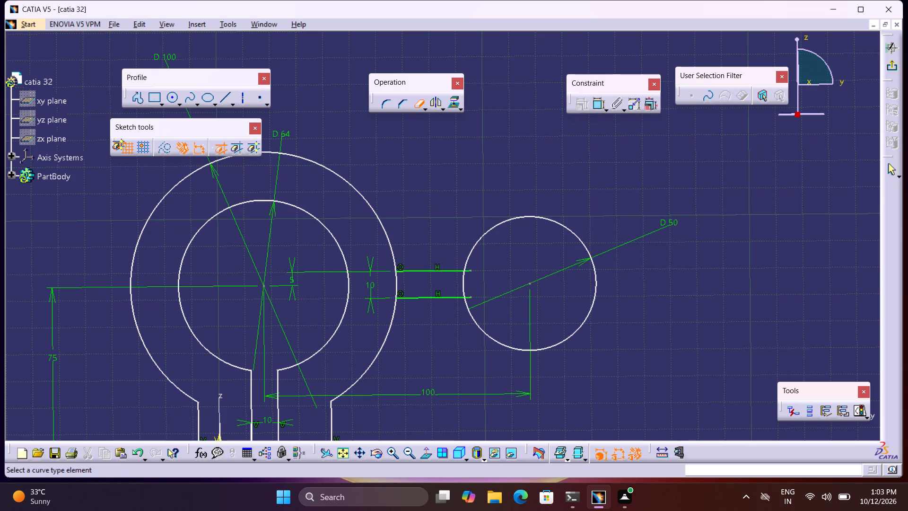
{"action": "left_click", "coordinate": [463, 282]}
{"action": "middle_click_drag", "start_coordinate": [481, 283], "coordinate": [462, 205]}
{"action": "right_click", "coordinate": [481, 284]}
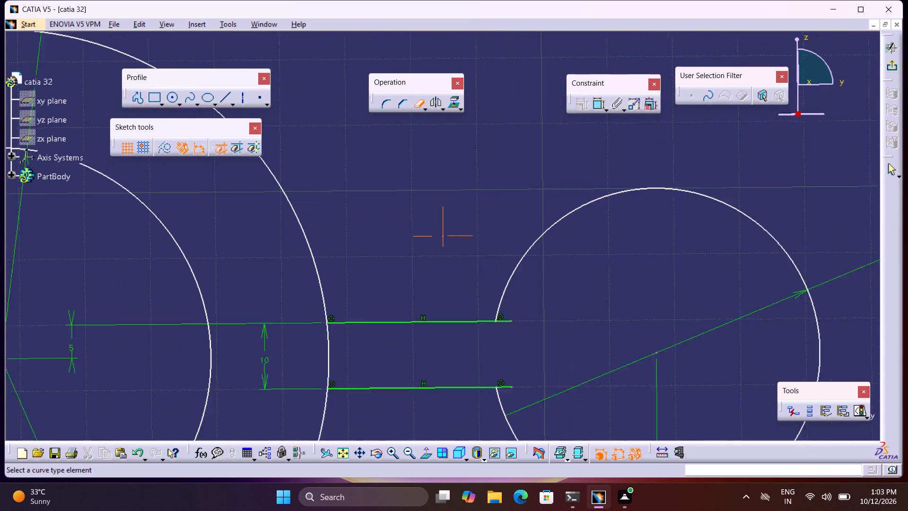
{"action": "middle_click_drag", "start_coordinate": [462, 205], "coordinate": [461, 199]}
{"action": "left_click", "coordinate": [509, 330]}
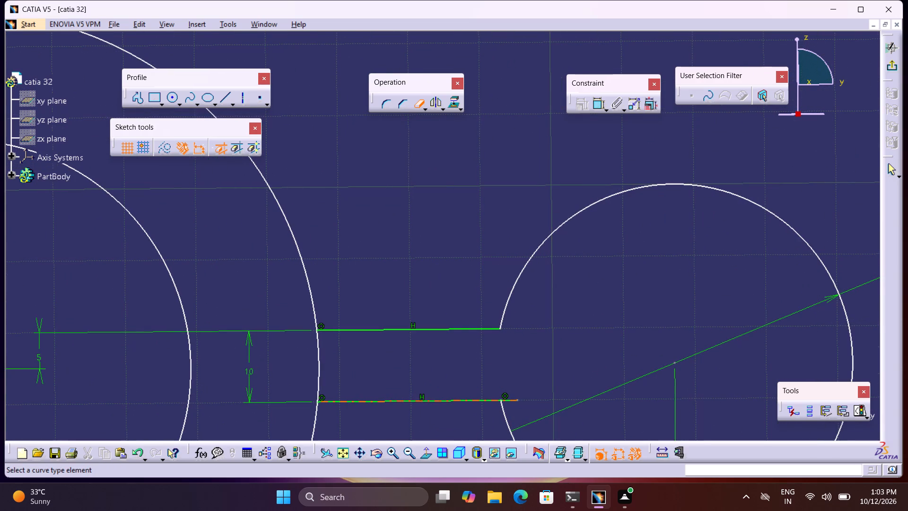
{"action": "left_click", "coordinate": [511, 399]}
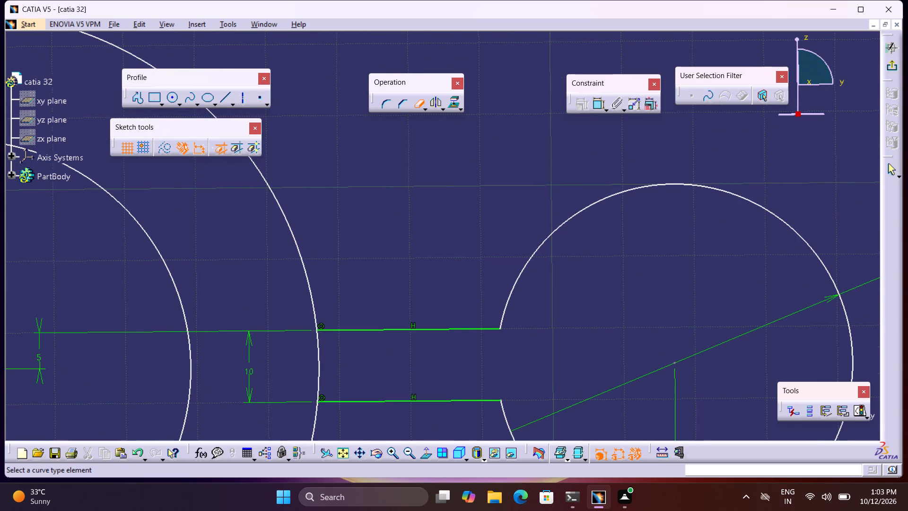
{"action": "left_click", "coordinate": [319, 352]}
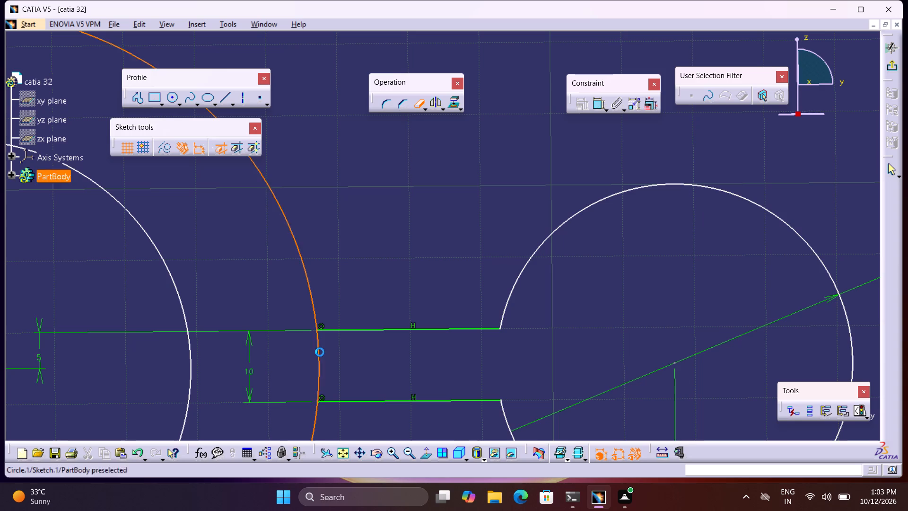
Draw a sloping line about 81 mm long from the outer ring's upper arc to the top of the 50 mm circle.
{"action": "middle_click_drag", "start_coordinate": [481, 340], "coordinate": [492, 395]}
{"action": "right_click", "coordinate": [481, 340]}
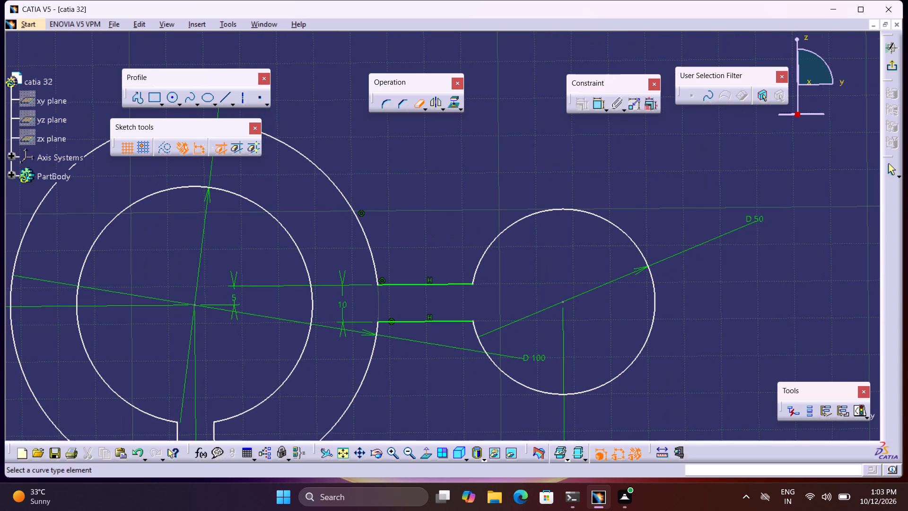
{"action": "middle_click_drag", "start_coordinate": [489, 389], "coordinate": [495, 369]}
{"action": "right_click", "coordinate": [488, 353]}
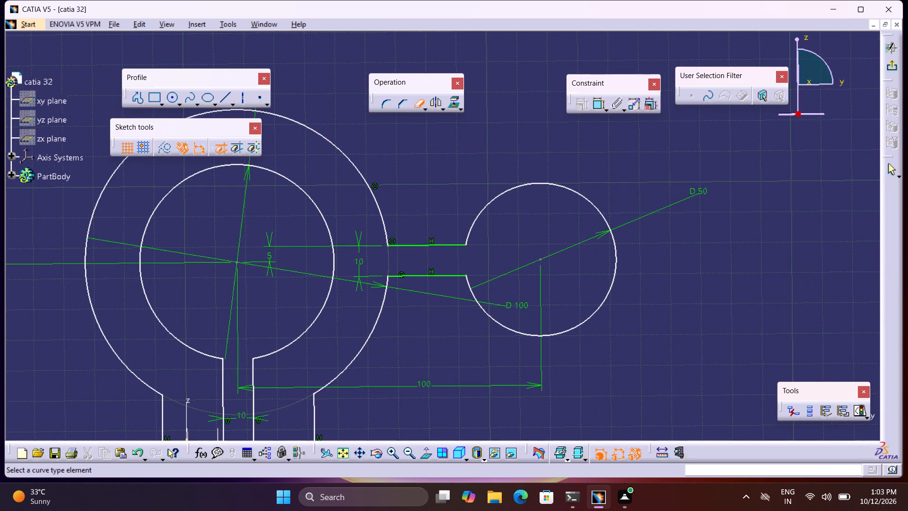
{"action": "middle_click_drag", "start_coordinate": [495, 367], "coordinate": [501, 389]}
{"action": "right_click", "coordinate": [495, 367]}
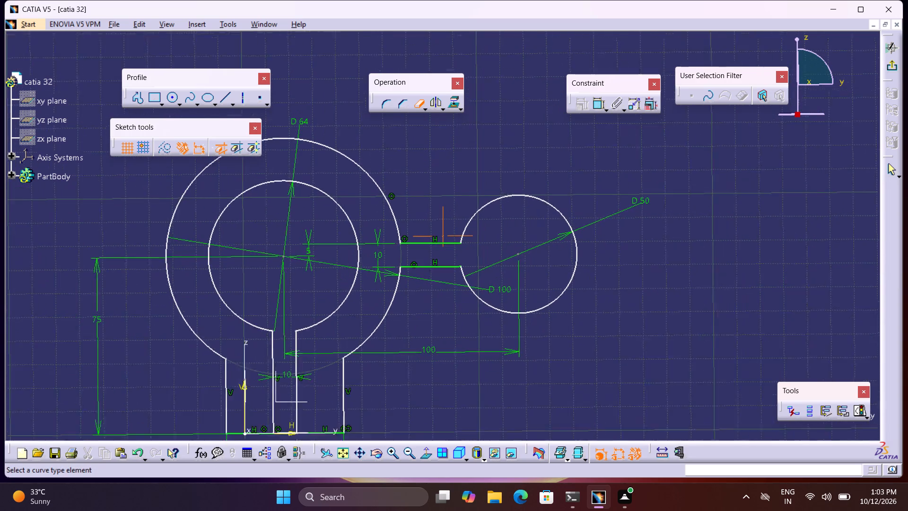
{"action": "middle_click_drag", "start_coordinate": [501, 389], "coordinate": [502, 396]}
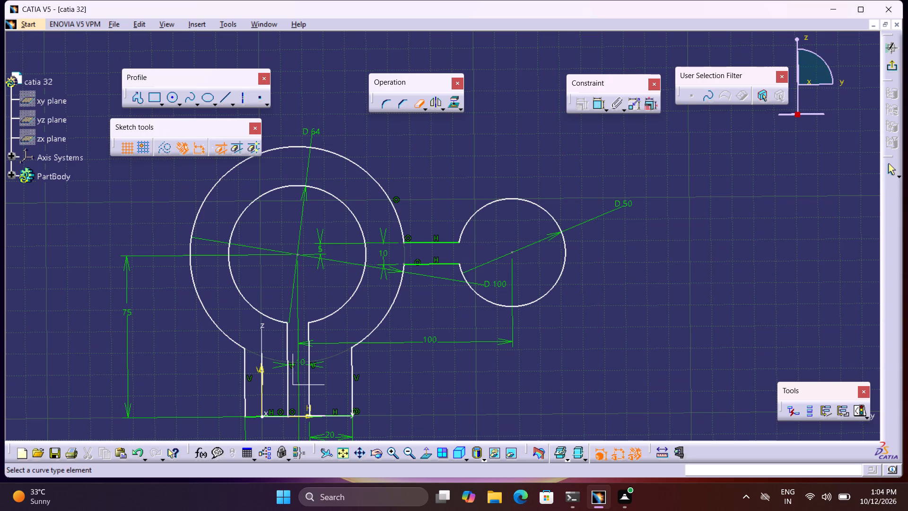
{"action": "scroll", "coordinate": [503, 378], "scroll_direction": "up", "scroll_amount": 1}
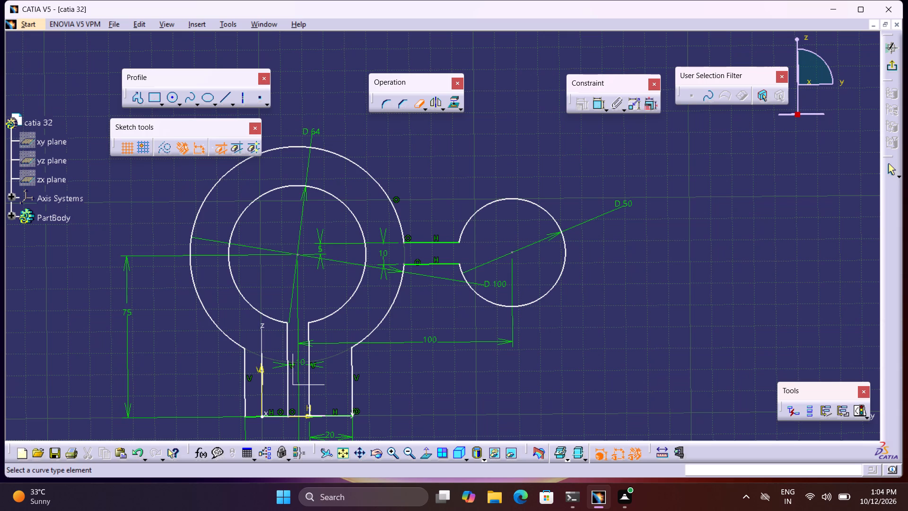
{"action": "middle_click_drag", "start_coordinate": [540, 284], "coordinate": [570, 423]}
{"action": "scroll", "coordinate": [570, 423], "scroll_direction": "up", "scroll_amount": 1}
{"action": "scroll", "coordinate": [565, 388], "scroll_direction": "down", "scroll_amount": 2}
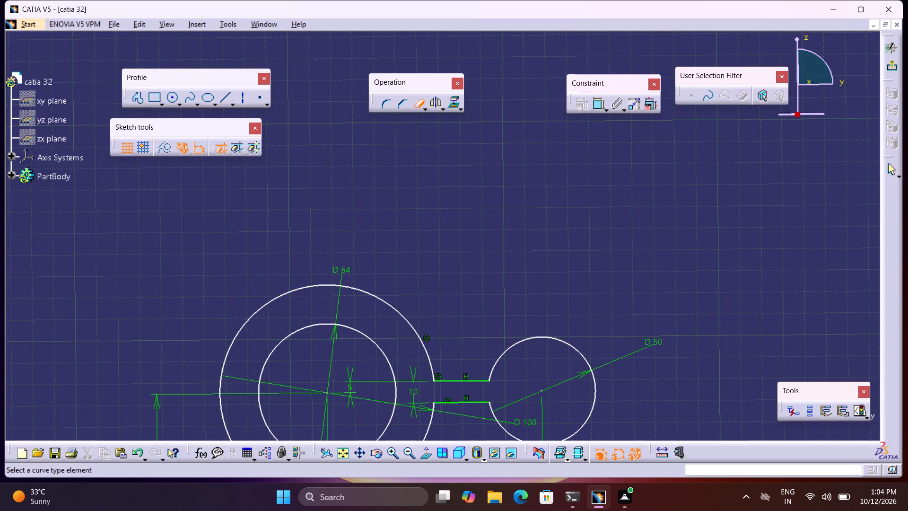
{"action": "left_click", "coordinate": [138, 97]}
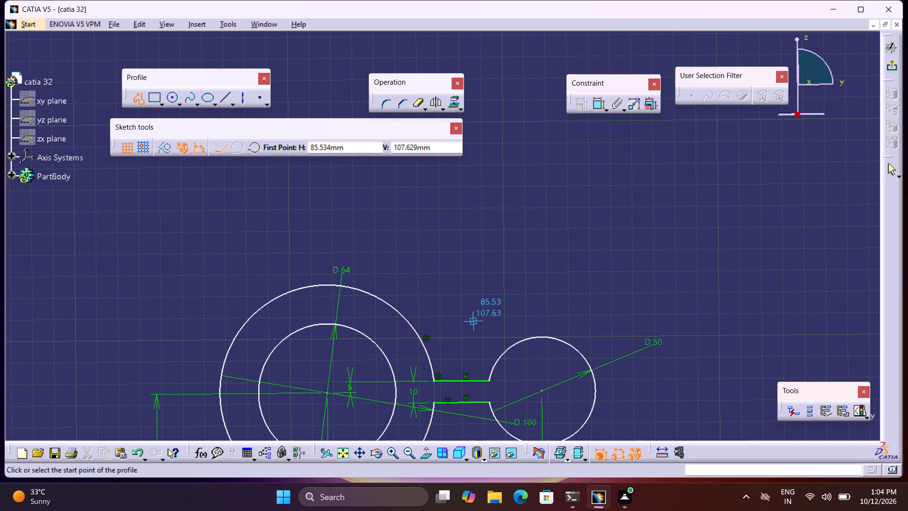
{"action": "left_click", "coordinate": [384, 299]}
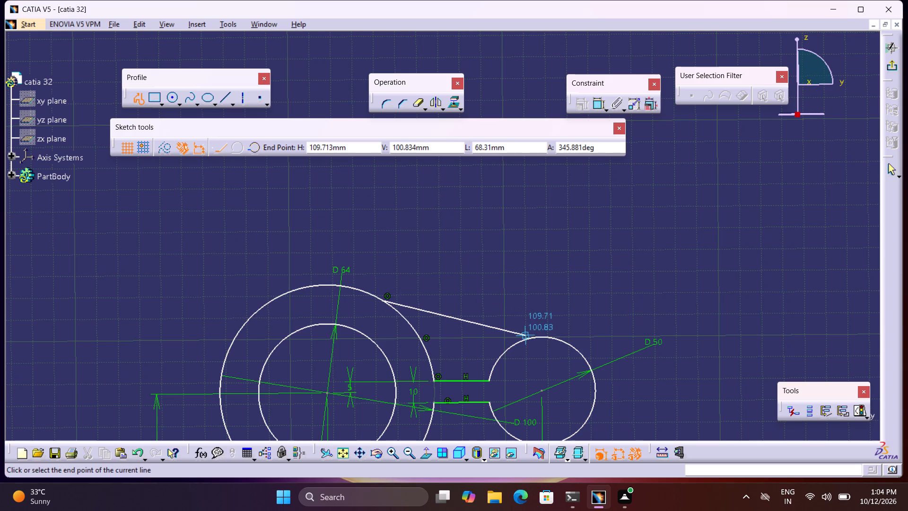
{"action": "left_click", "coordinate": [555, 337]}
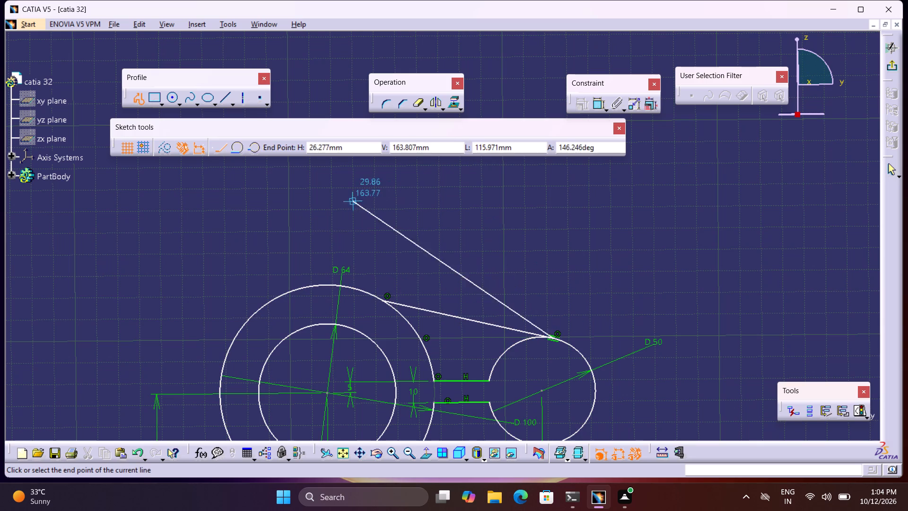
{"action": "left_click", "coordinate": [139, 97]}
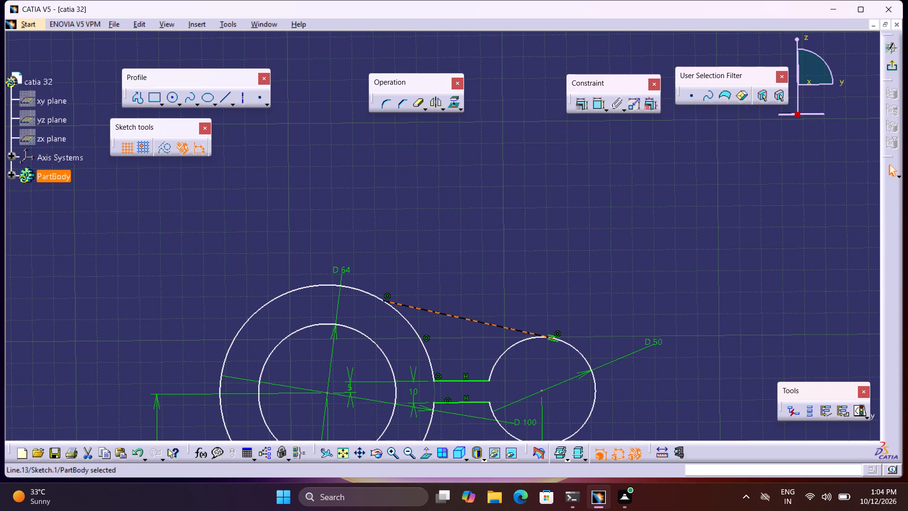
{"action": "left_click_drag", "start_coordinate": [382, 301], "coordinate": [421, 318]}
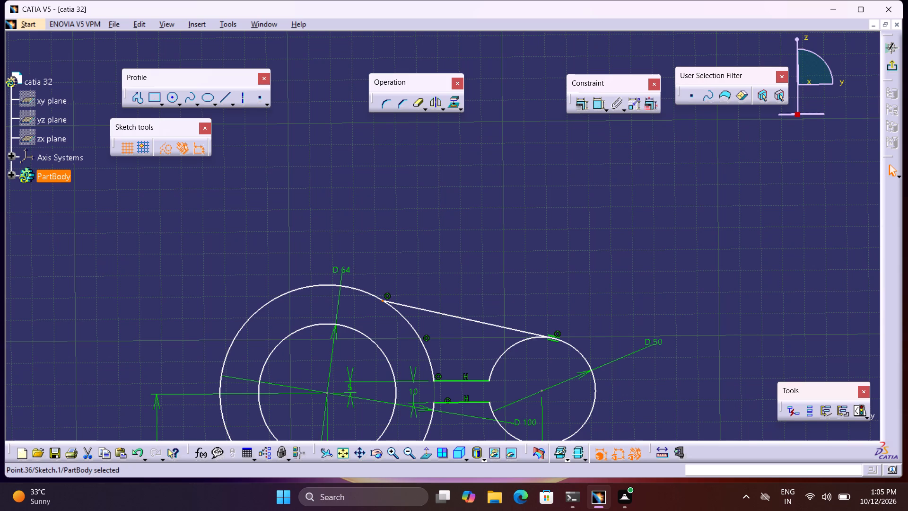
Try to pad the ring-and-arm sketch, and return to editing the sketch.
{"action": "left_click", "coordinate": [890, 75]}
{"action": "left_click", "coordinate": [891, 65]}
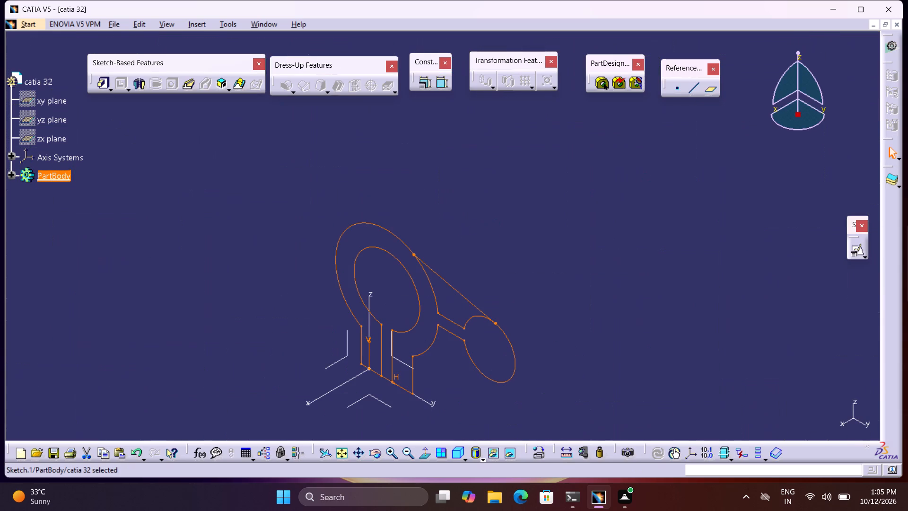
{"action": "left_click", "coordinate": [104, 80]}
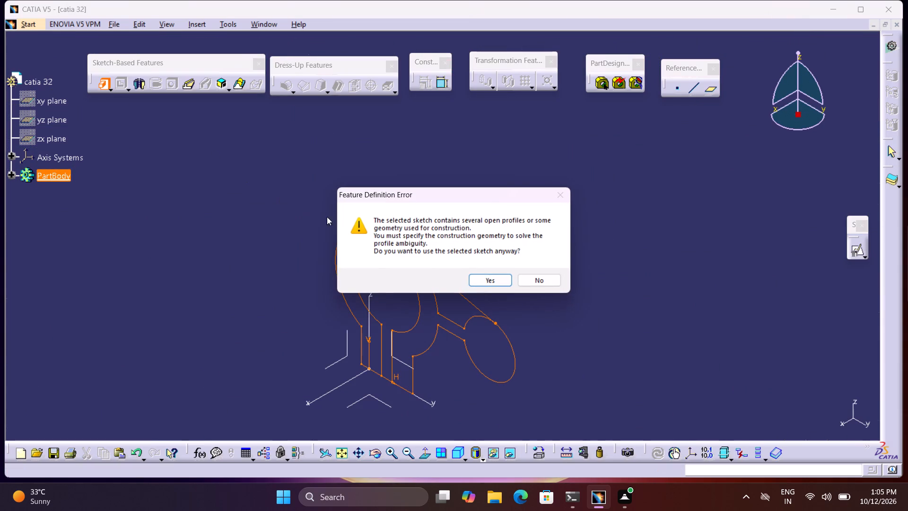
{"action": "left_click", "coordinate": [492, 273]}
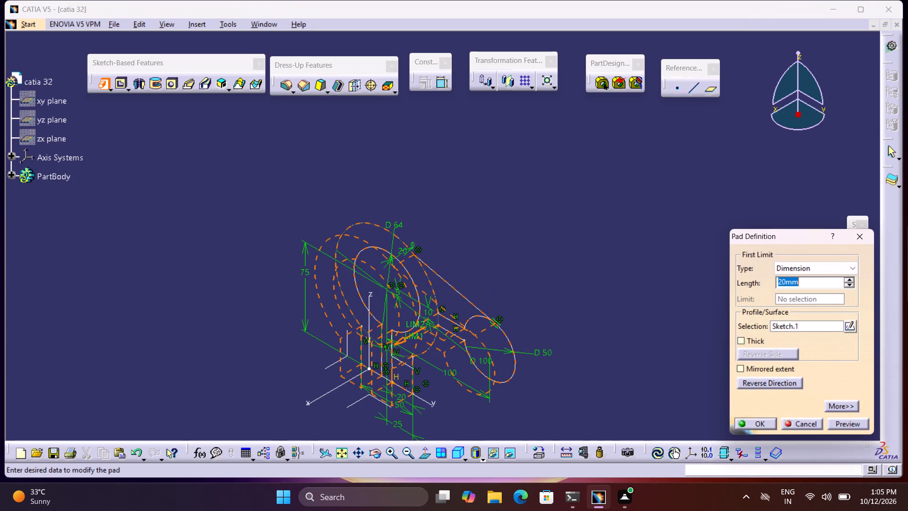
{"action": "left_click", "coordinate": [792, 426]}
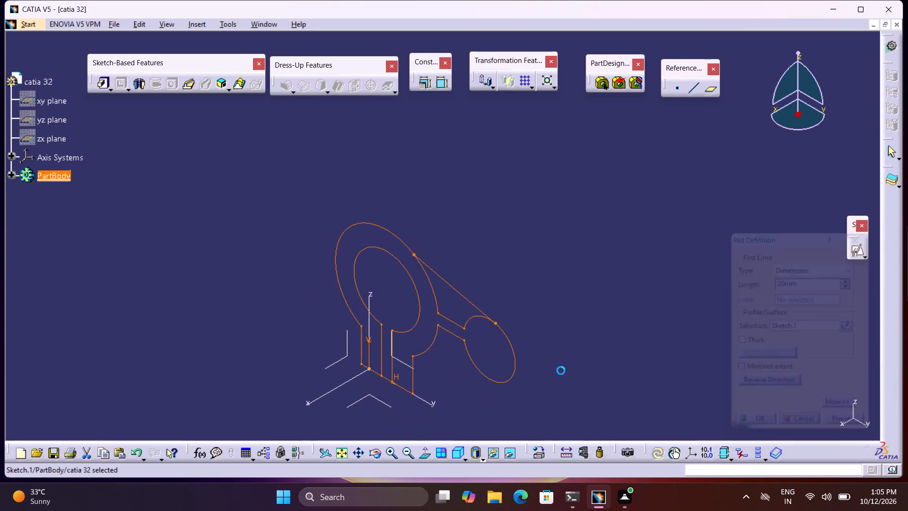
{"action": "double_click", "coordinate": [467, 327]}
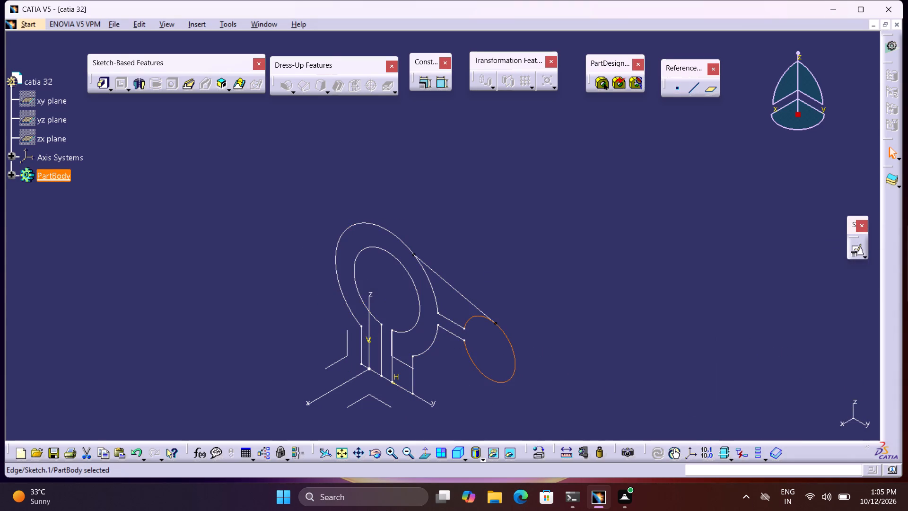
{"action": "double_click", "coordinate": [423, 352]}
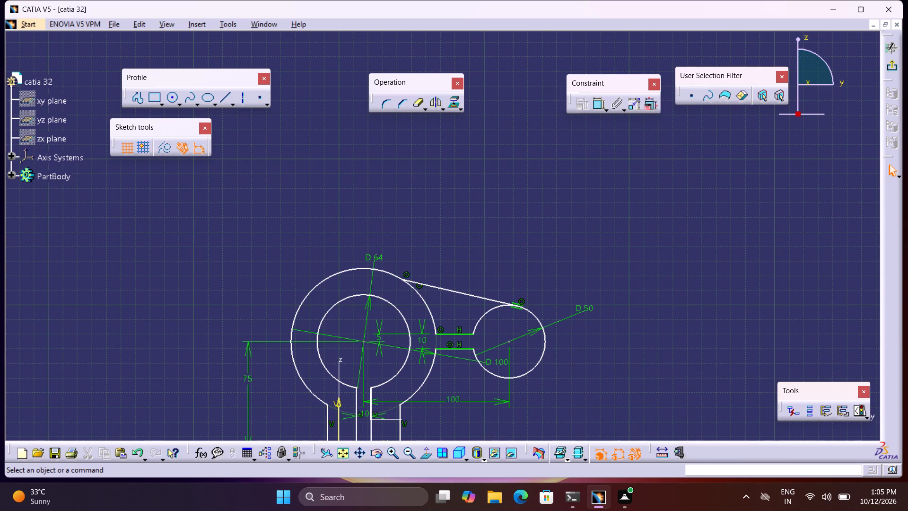
Check the sketch's solving status and run a Sketch Analysis to examine its geometry for open or isolated elements.
{"action": "middle_click_drag", "start_coordinate": [636, 350], "coordinate": [606, 269]}
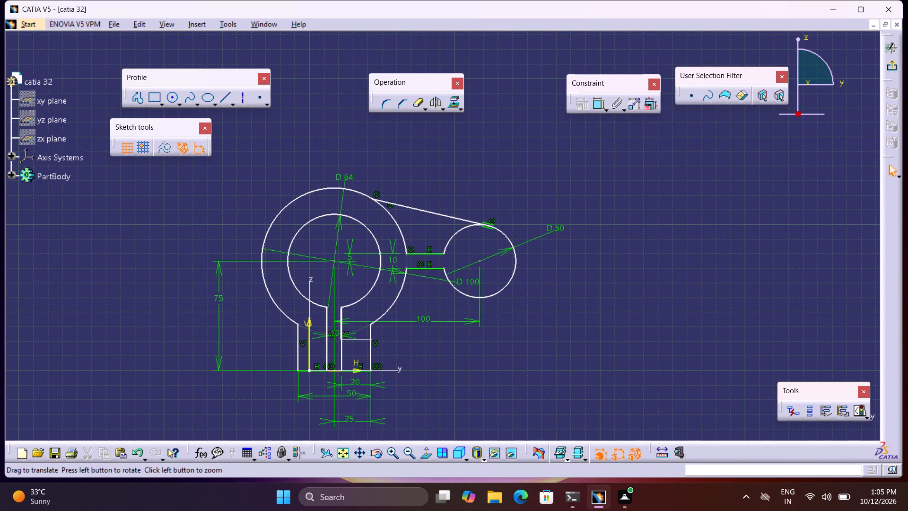
{"action": "left_click", "coordinate": [857, 411]}
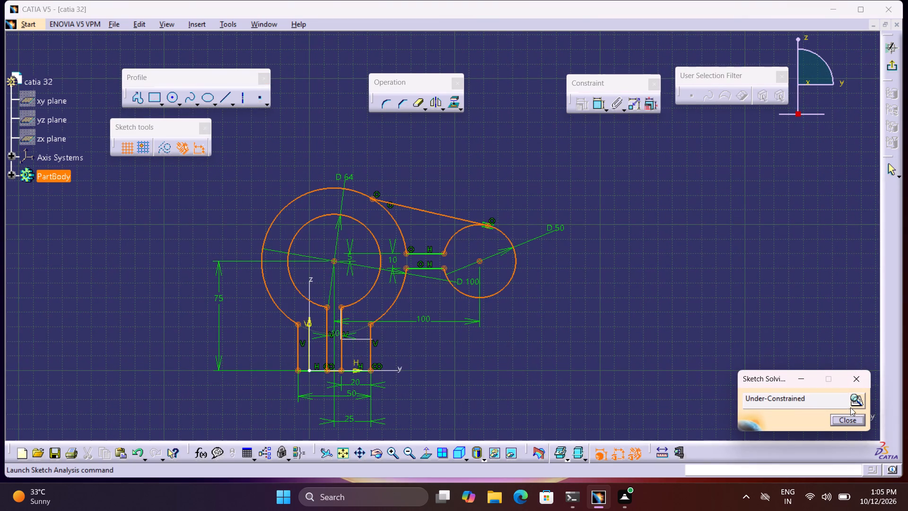
{"action": "left_click", "coordinate": [854, 405]}
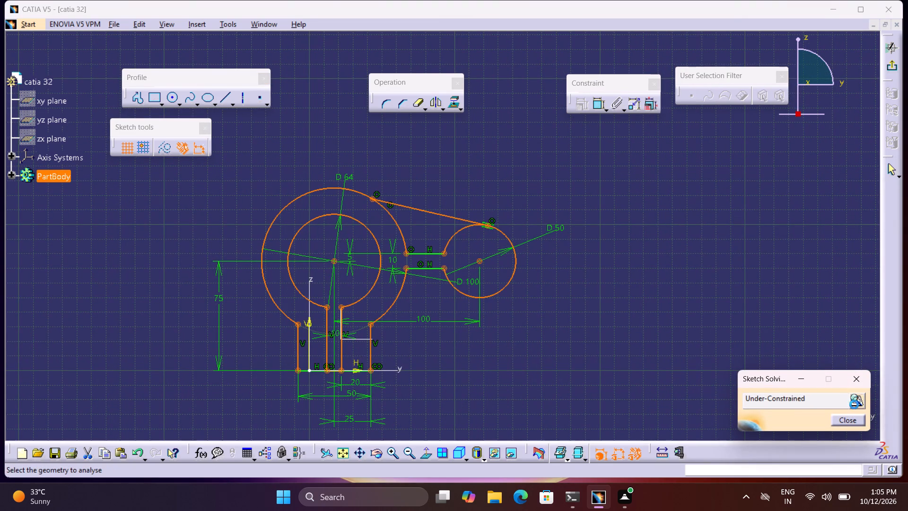
{"action": "left_click", "coordinate": [575, 88]}
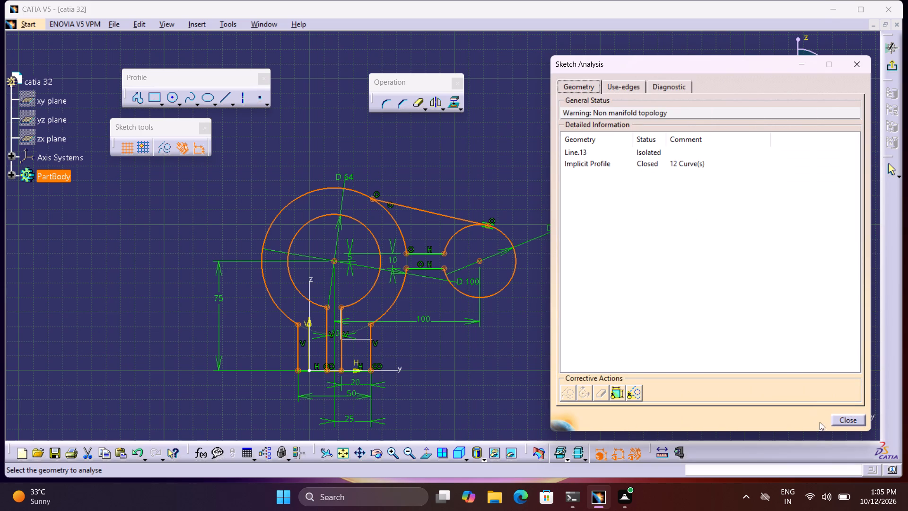
{"action": "left_click", "coordinate": [838, 424]}
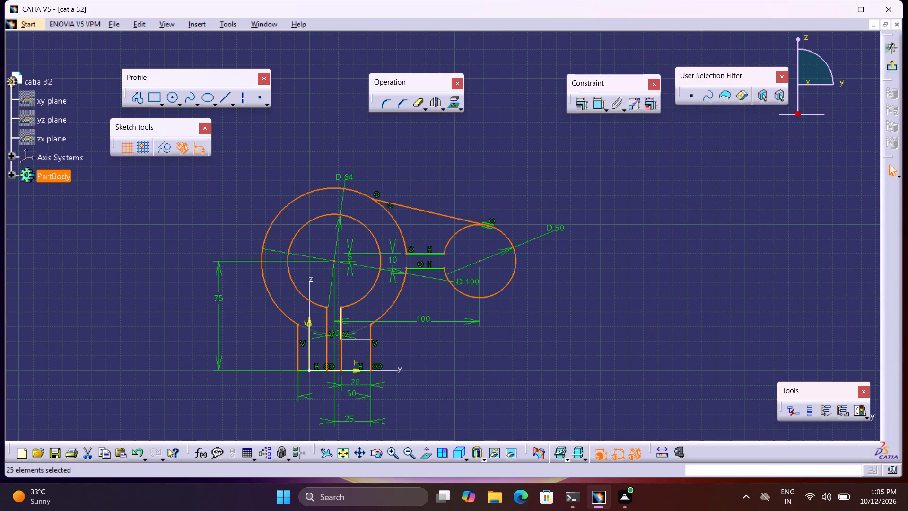
Delete the sloping line between the outer ring and the 50 mm circle.
{"action": "left_click", "coordinate": [462, 219]}
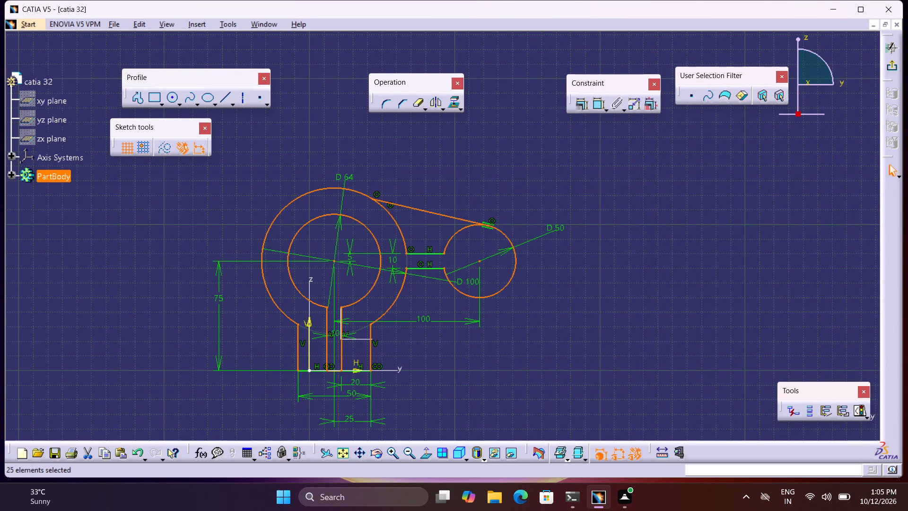
{"action": "left_click", "coordinate": [501, 204]}
{"action": "left_click", "coordinate": [503, 200]}
{"action": "left_click", "coordinate": [457, 216]}
{"action": "left_click", "coordinate": [456, 218]}
{"action": "key", "text": "Delete"}
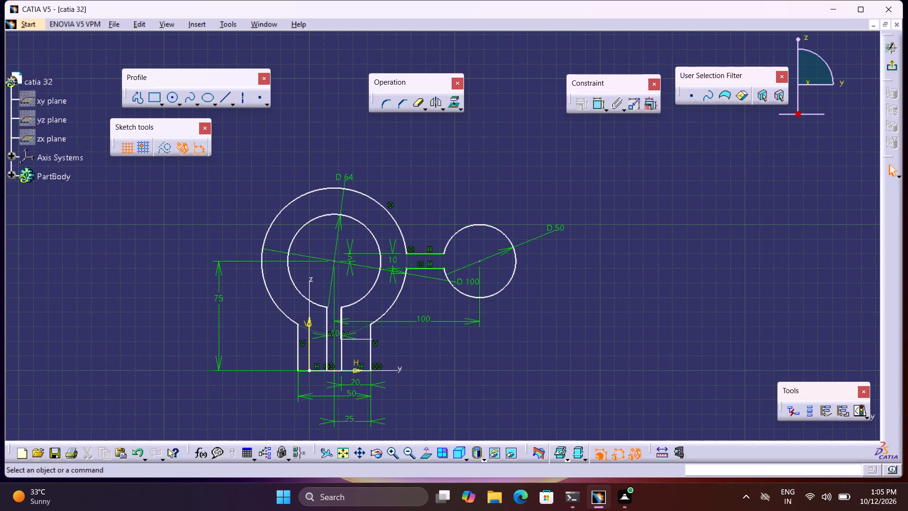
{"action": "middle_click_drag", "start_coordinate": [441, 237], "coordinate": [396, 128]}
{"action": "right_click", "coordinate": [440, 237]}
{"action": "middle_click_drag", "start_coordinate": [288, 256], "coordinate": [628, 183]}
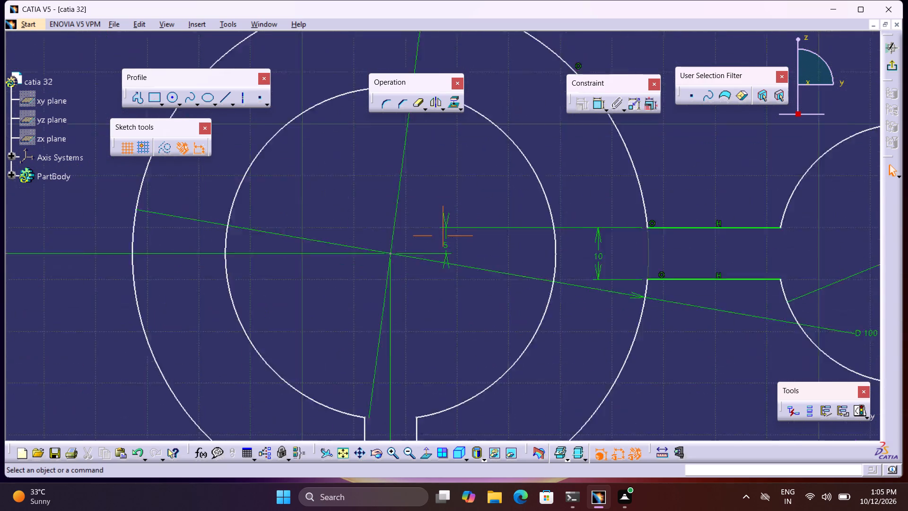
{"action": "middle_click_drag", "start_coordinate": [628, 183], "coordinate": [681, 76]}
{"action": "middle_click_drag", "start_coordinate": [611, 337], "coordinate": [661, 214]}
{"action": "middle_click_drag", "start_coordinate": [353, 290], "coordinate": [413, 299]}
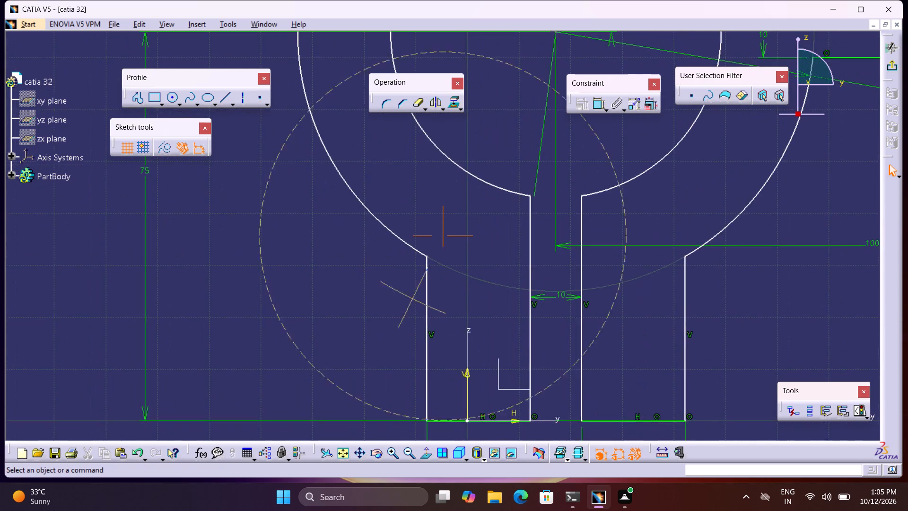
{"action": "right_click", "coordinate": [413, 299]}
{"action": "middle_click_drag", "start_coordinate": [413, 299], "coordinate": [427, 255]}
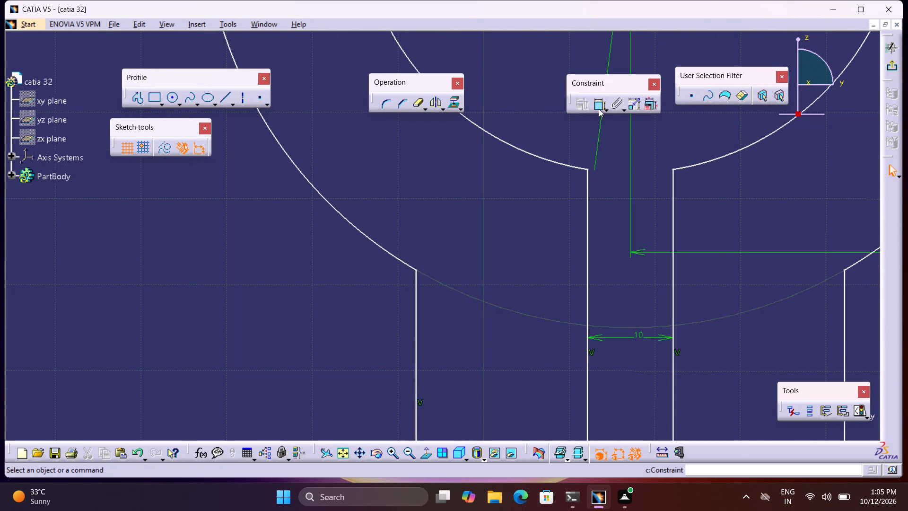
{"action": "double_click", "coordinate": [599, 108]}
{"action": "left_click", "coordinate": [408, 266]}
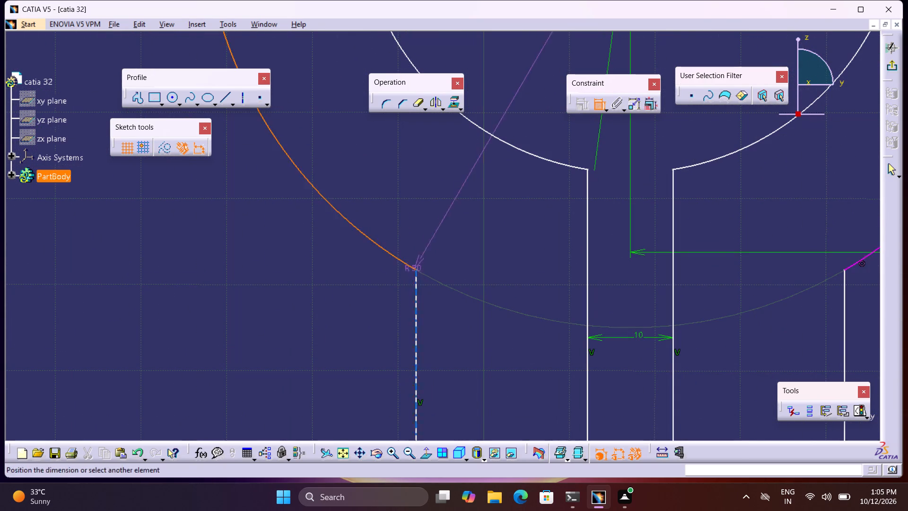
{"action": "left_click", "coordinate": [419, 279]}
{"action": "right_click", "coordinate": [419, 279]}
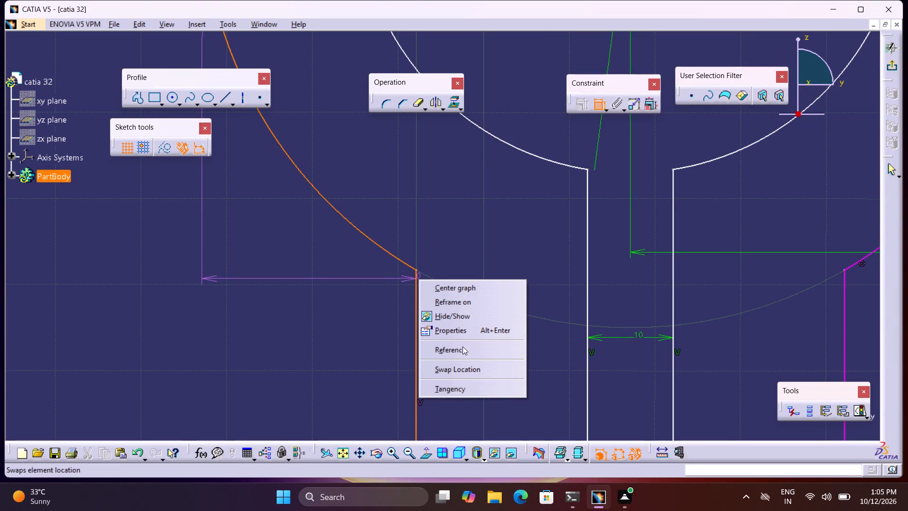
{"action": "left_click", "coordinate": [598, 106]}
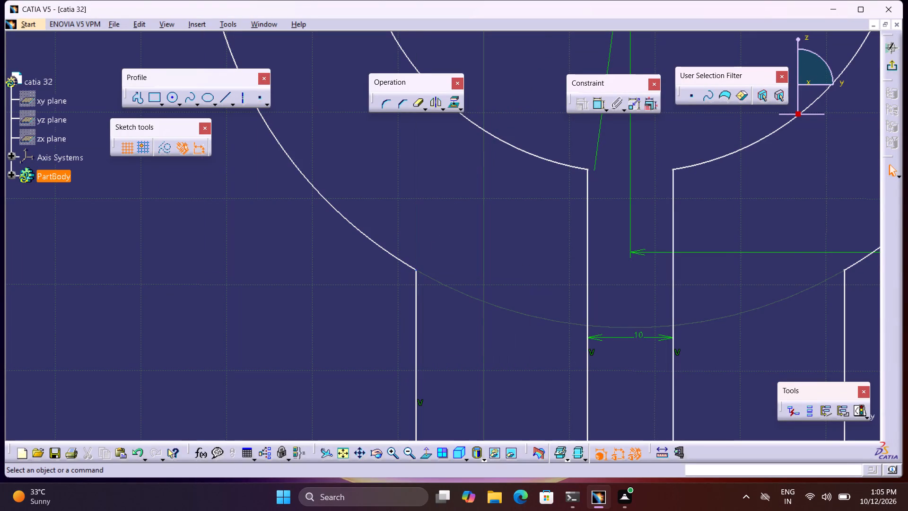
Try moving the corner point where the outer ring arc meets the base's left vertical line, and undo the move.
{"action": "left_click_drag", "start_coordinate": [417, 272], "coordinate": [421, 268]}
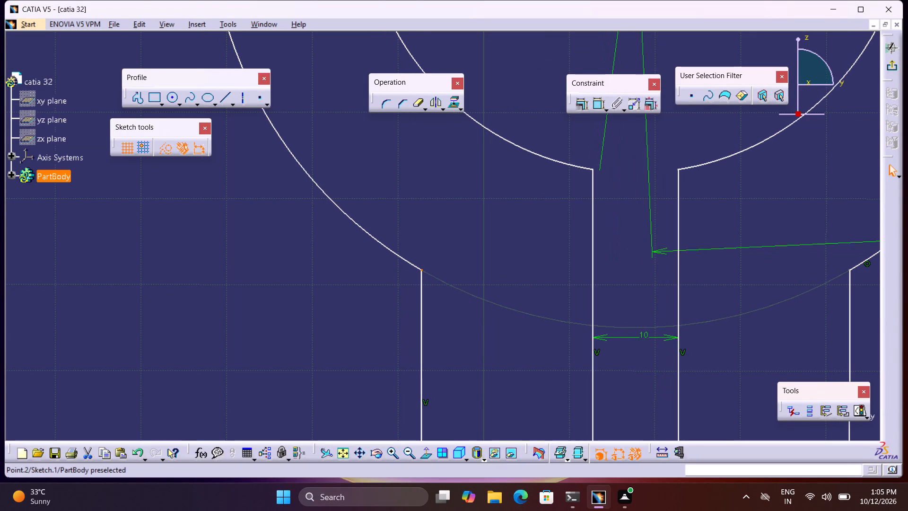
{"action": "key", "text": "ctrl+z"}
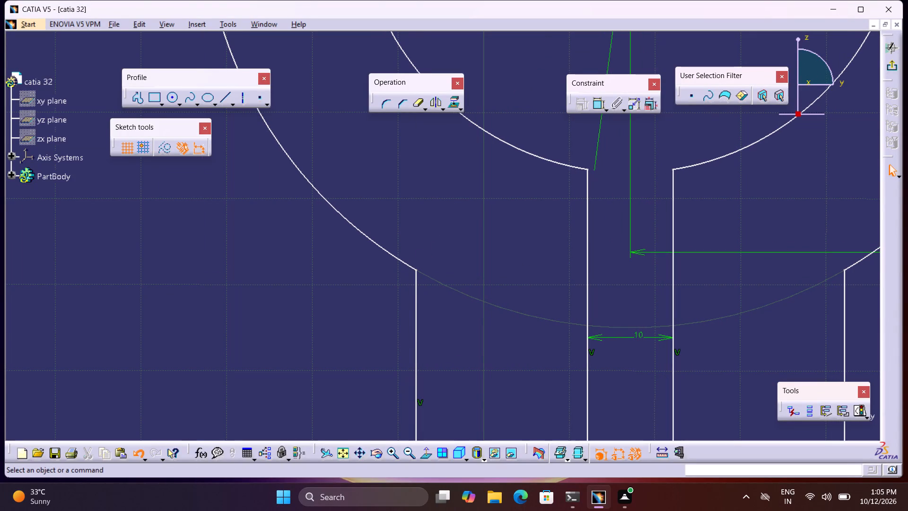
Draw a vertical construction line from H 17.12 mm, V 0 mm on the base level up through the slot into the inner circle.
{"action": "left_click", "coordinate": [347, 457]}
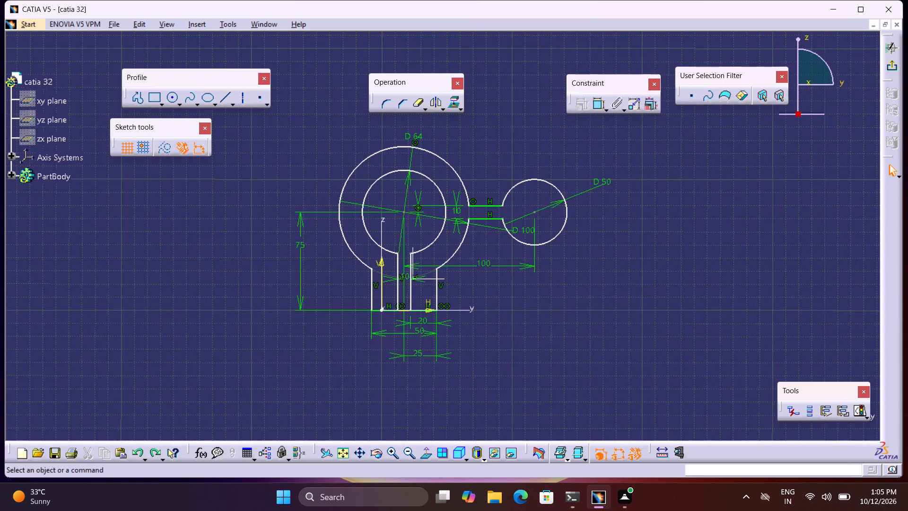
{"action": "middle_click_drag", "start_coordinate": [441, 370], "coordinate": [428, 263]}
{"action": "right_click", "coordinate": [440, 370]}
{"action": "middle_click_drag", "start_coordinate": [423, 331], "coordinate": [432, 322]}
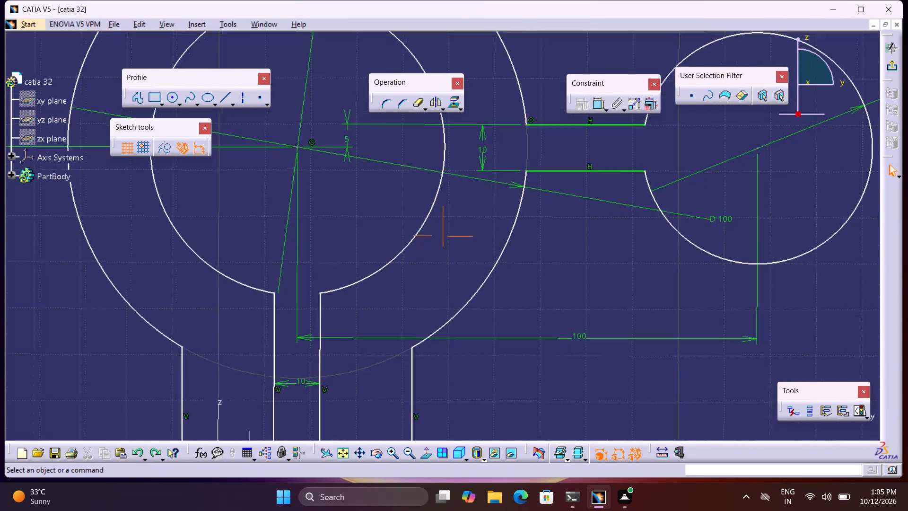
{"action": "middle_click_drag", "start_coordinate": [432, 322], "coordinate": [538, 203]}
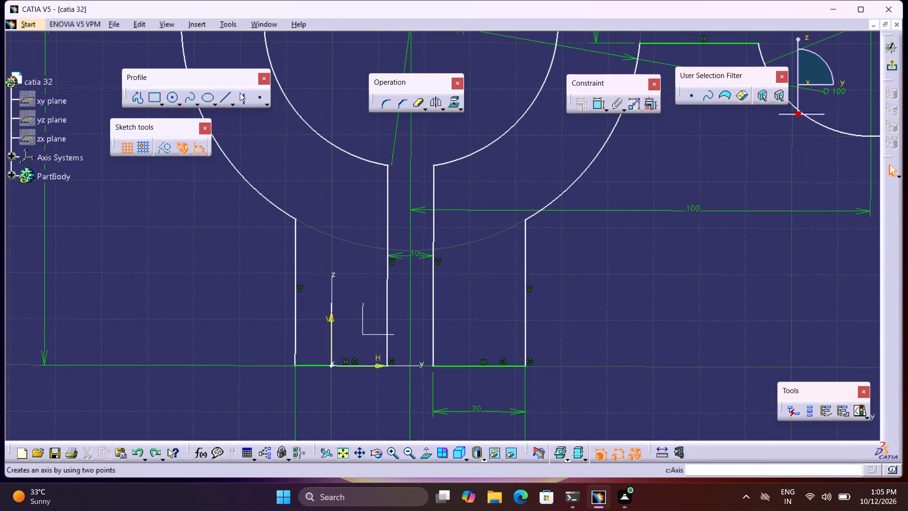
{"action": "left_click", "coordinate": [241, 99]}
{"action": "left_click", "coordinate": [226, 94]}
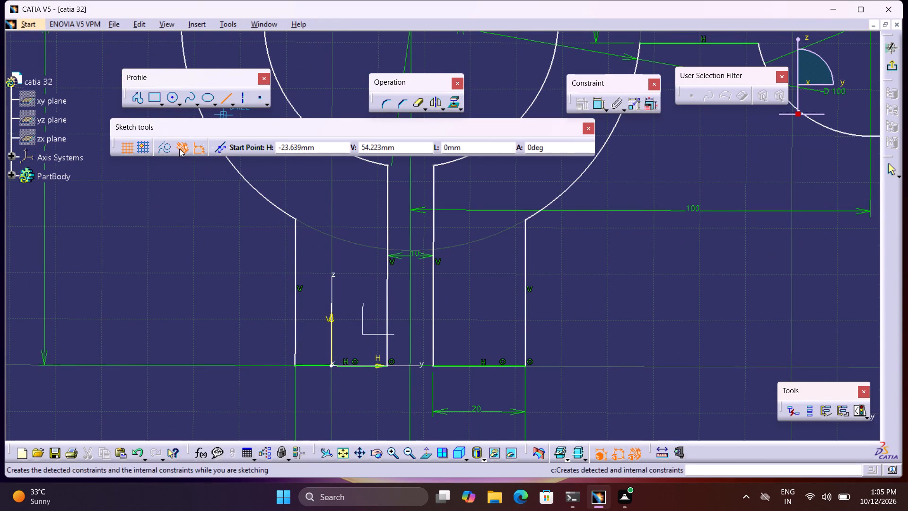
{"action": "left_click", "coordinate": [167, 148]}
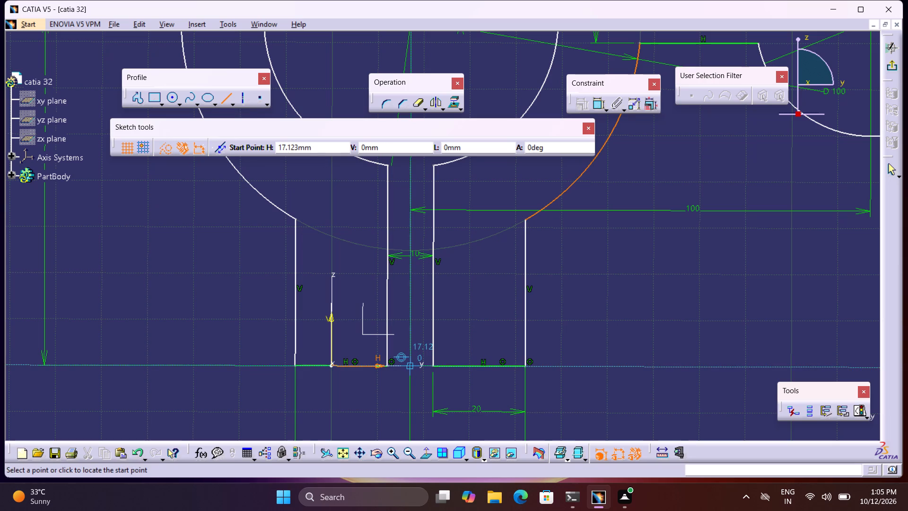
{"action": "left_click", "coordinate": [411, 367]}
{"action": "middle_click_drag", "start_coordinate": [418, 192], "coordinate": [419, 313]}
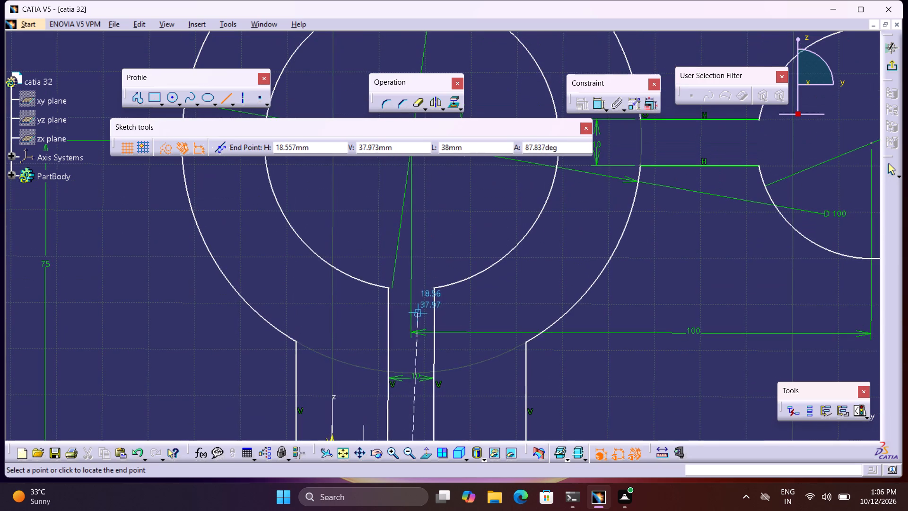
{"action": "left_click", "coordinate": [411, 210]}
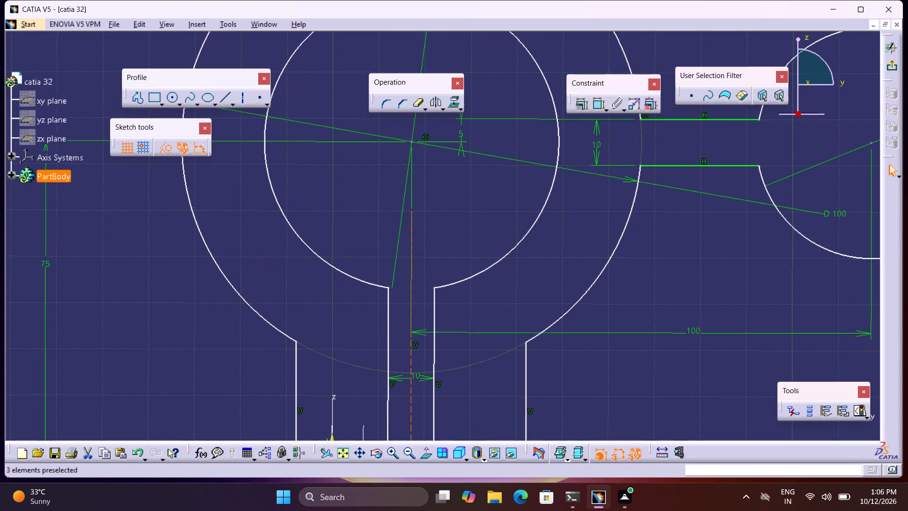
Constrain the base's two outer vertical lines as symmetric about the vertical construction line.
{"action": "left_click", "coordinate": [587, 203]}
{"action": "double_click", "coordinate": [594, 106]}
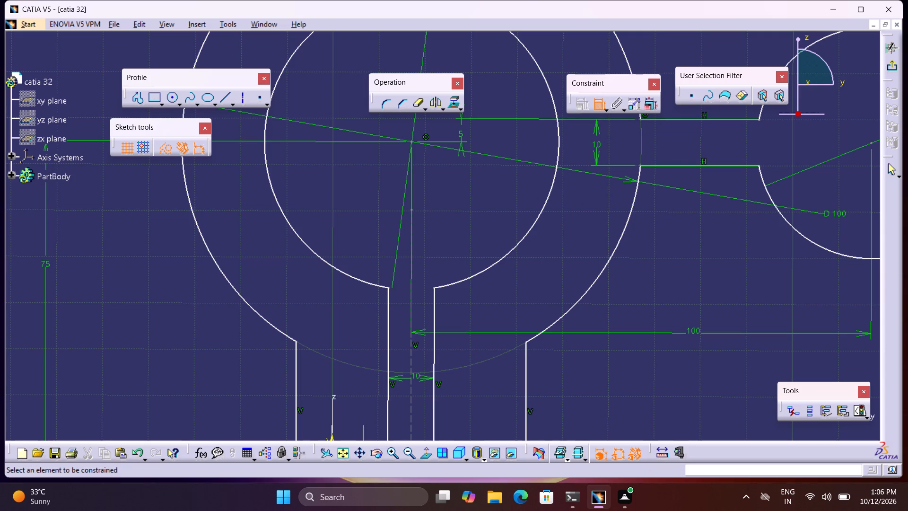
{"action": "middle_click_drag", "start_coordinate": [570, 116], "coordinate": [528, 0]}
{"action": "middle_click_drag", "start_coordinate": [513, 202], "coordinate": [492, 26]}
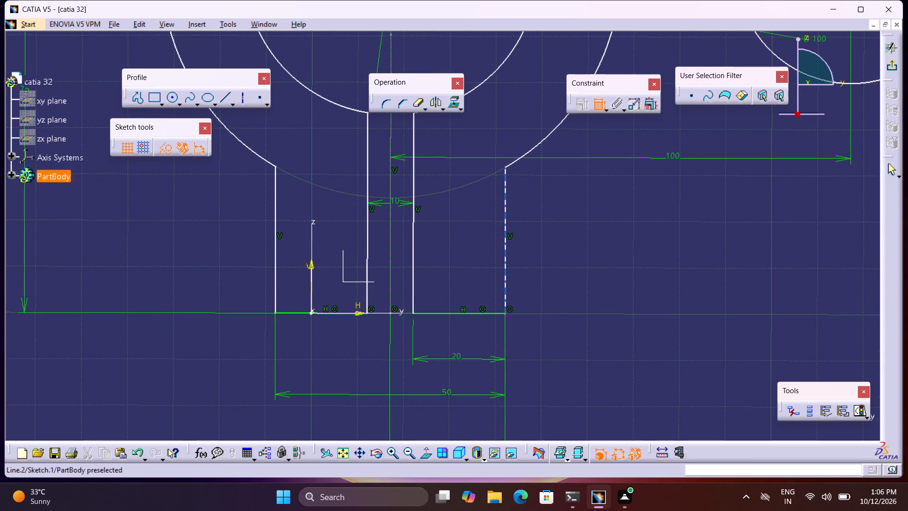
{"action": "left_click", "coordinate": [504, 249]}
{"action": "left_click", "coordinate": [507, 254]}
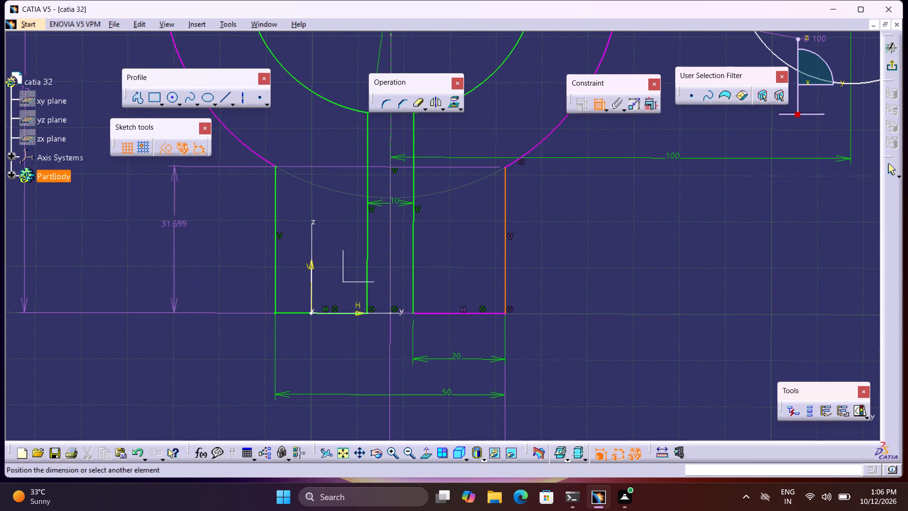
{"action": "left_click", "coordinate": [275, 250]}
{"action": "right_click", "coordinate": [298, 249]}
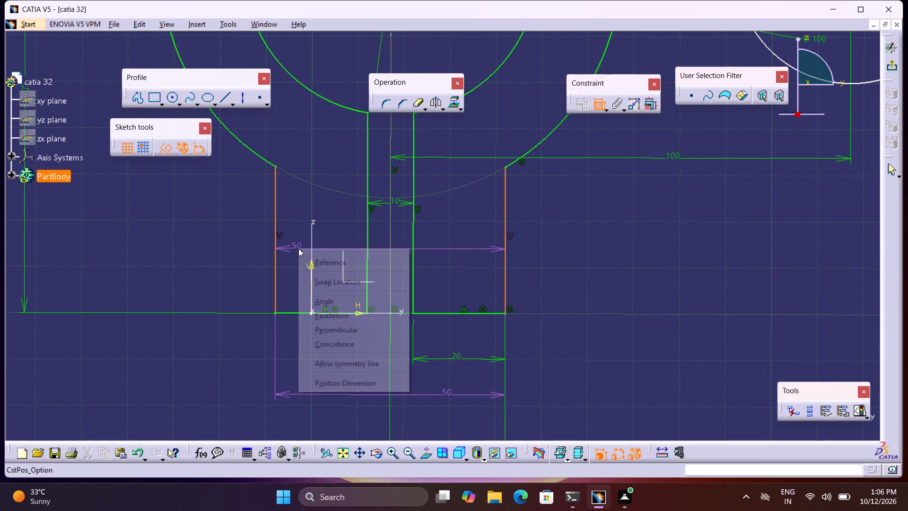
{"action": "left_click", "coordinate": [350, 363]}
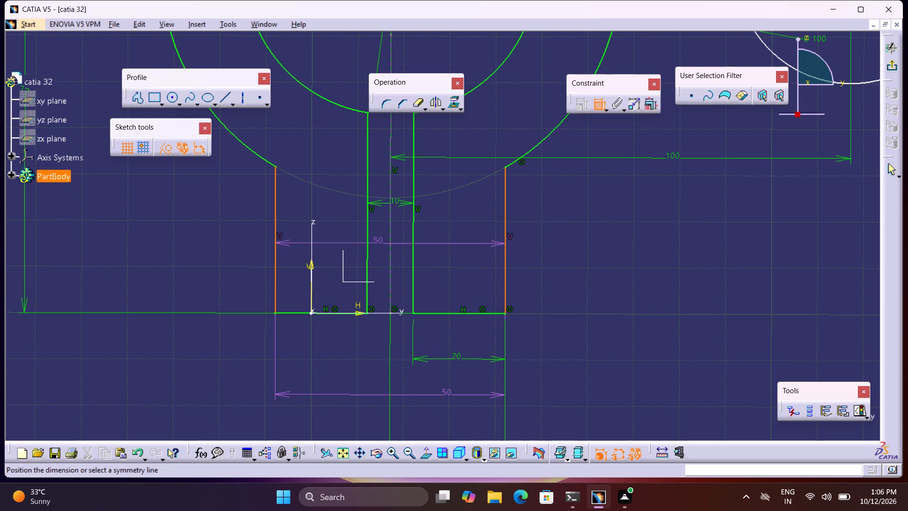
{"action": "left_click", "coordinate": [392, 239]}
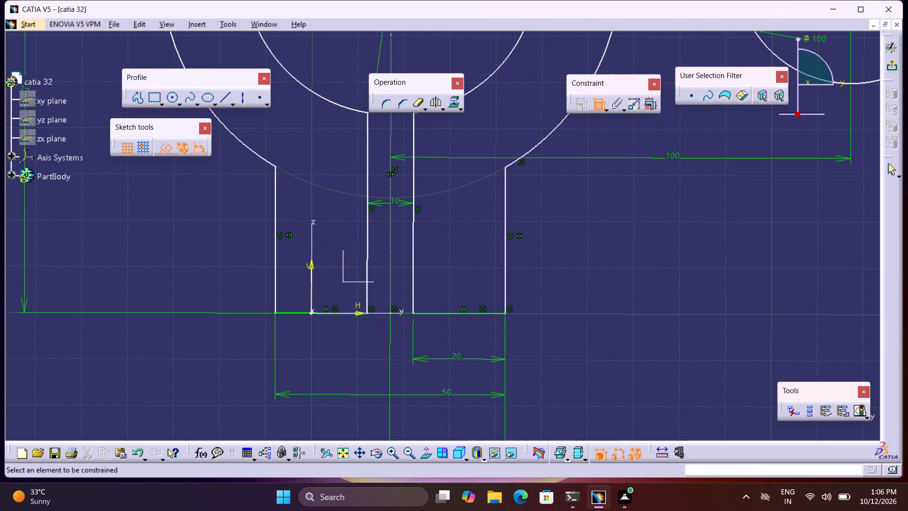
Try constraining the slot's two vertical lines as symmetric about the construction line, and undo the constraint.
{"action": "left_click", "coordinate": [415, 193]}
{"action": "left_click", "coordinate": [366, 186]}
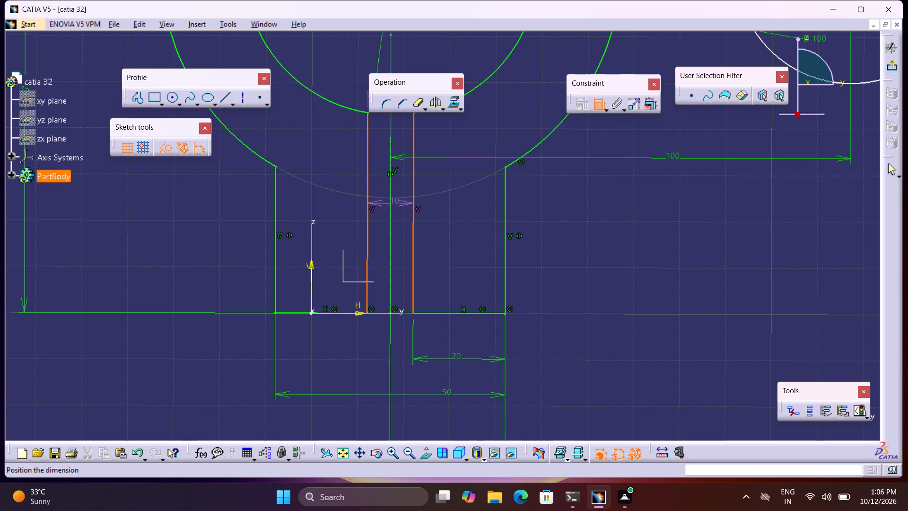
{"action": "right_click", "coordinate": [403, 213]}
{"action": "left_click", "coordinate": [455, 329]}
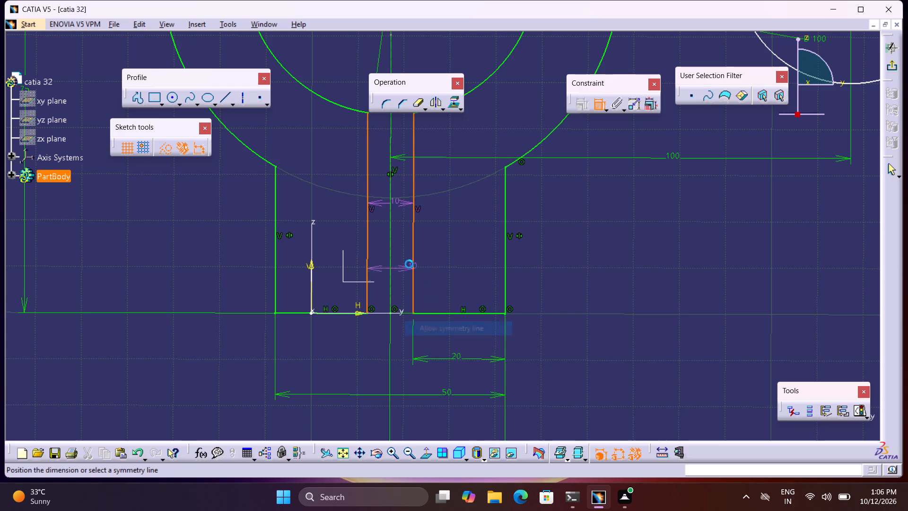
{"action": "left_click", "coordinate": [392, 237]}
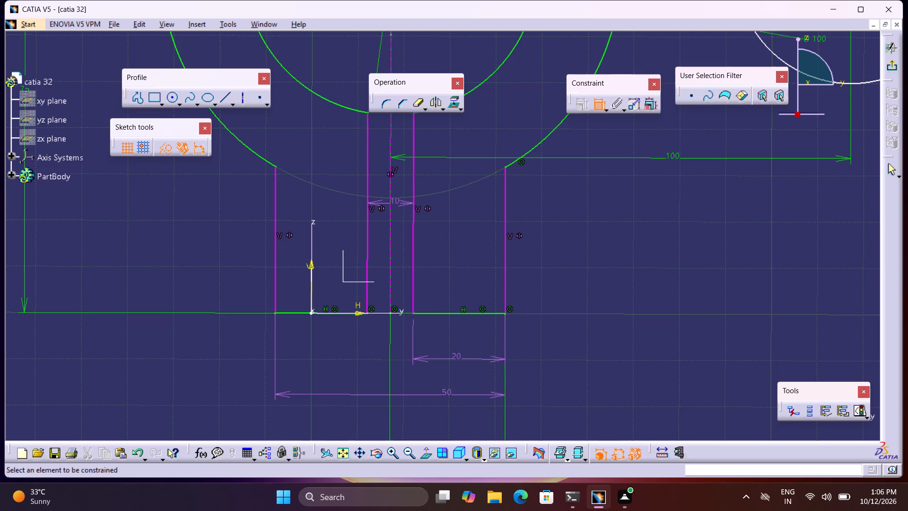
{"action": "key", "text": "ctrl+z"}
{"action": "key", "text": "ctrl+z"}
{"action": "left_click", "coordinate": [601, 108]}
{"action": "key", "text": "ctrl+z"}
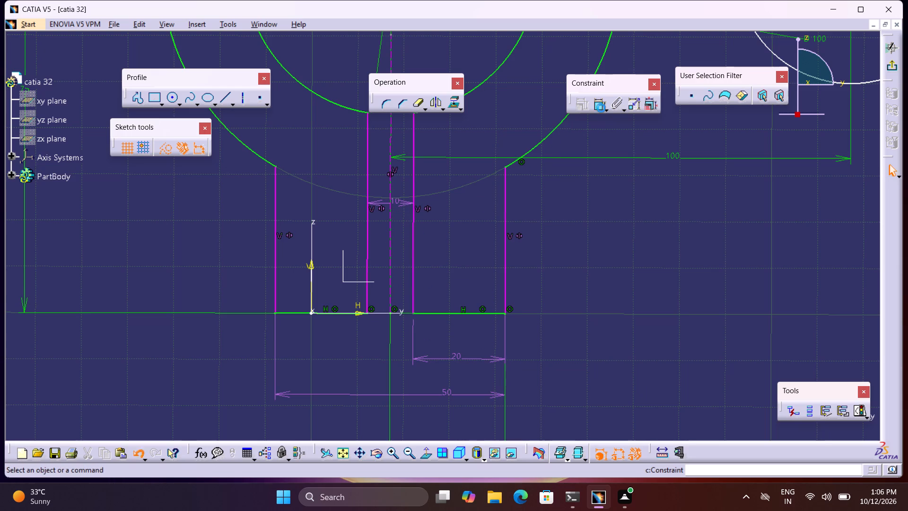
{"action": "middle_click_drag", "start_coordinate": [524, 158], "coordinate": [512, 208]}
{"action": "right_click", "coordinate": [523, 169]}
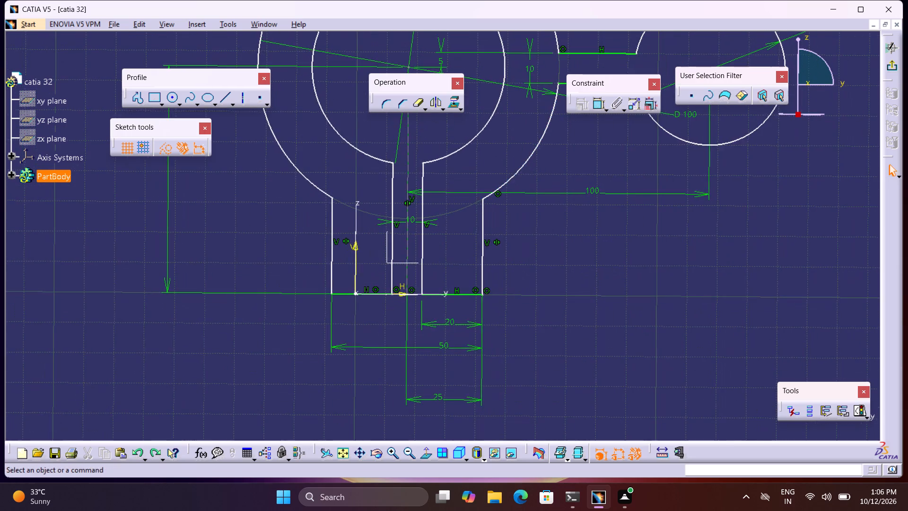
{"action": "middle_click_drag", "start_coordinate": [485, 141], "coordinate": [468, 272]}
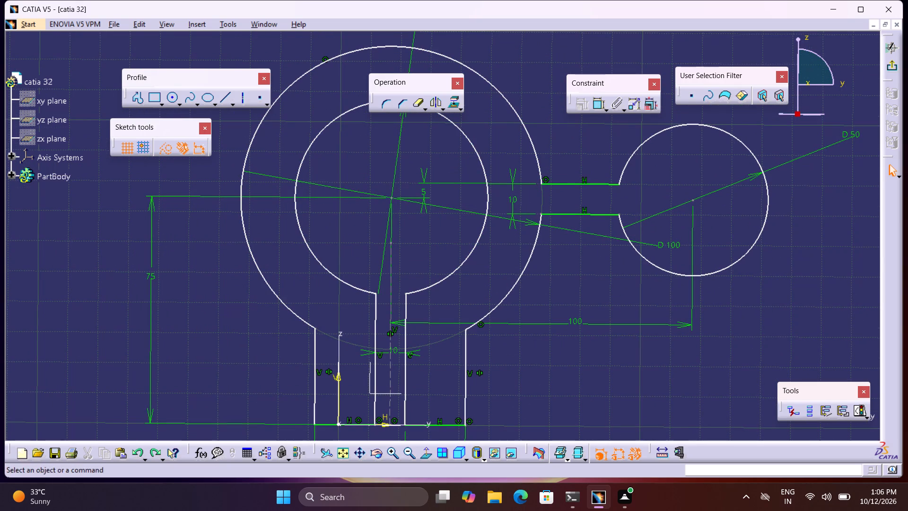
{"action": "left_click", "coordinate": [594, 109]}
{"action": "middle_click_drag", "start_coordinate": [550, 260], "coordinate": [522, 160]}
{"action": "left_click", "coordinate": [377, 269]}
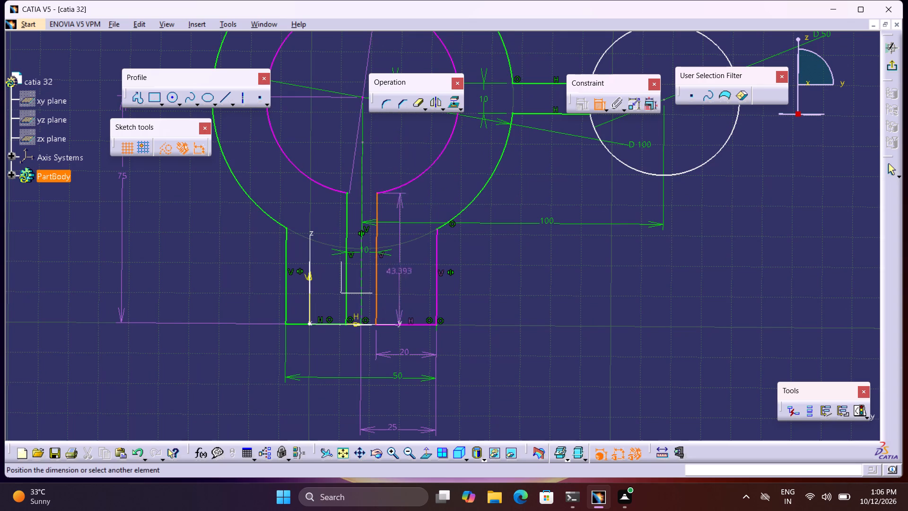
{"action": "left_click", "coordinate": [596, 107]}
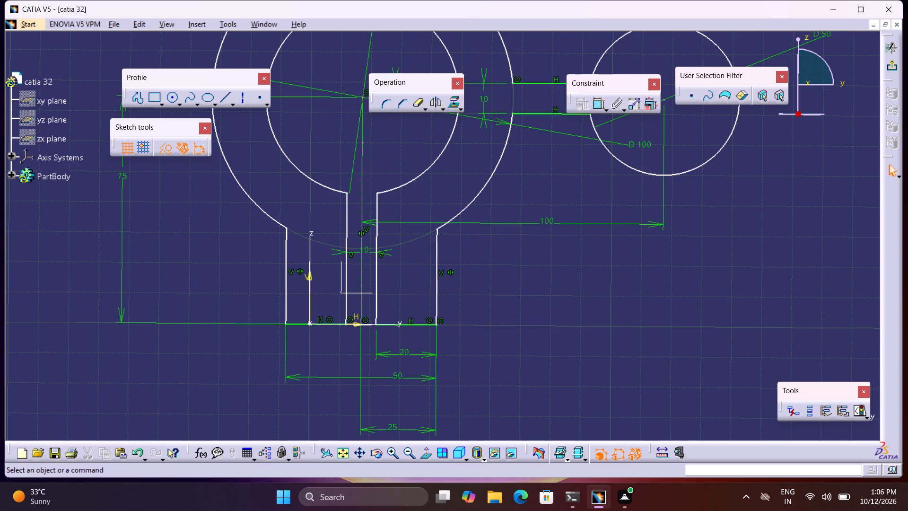
Exit the ring-and-base sketch and pad it 20 mm with mirrored extent.
{"action": "left_click", "coordinate": [427, 459]}
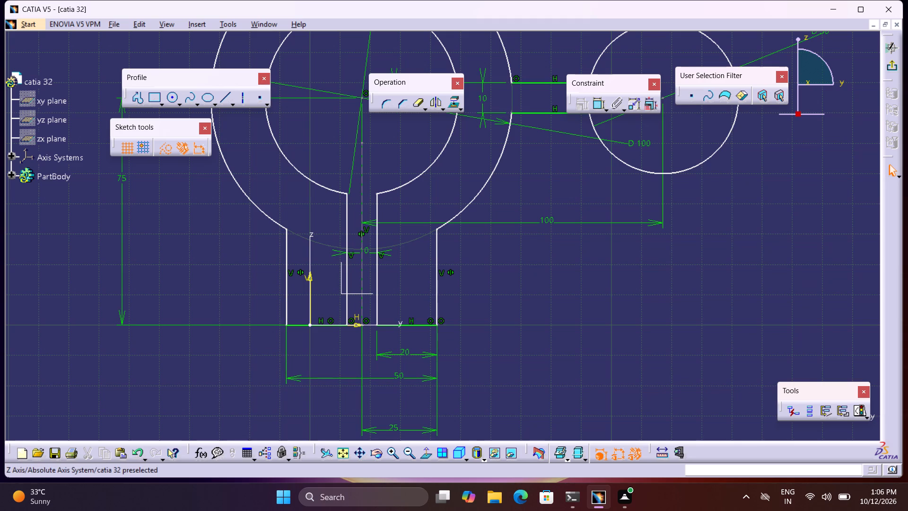
{"action": "middle_click_drag", "start_coordinate": [297, 263], "coordinate": [296, 404]}
{"action": "scroll", "coordinate": [296, 401], "scroll_direction": "up", "scroll_amount": 1}
{"action": "left_click", "coordinate": [891, 72]}
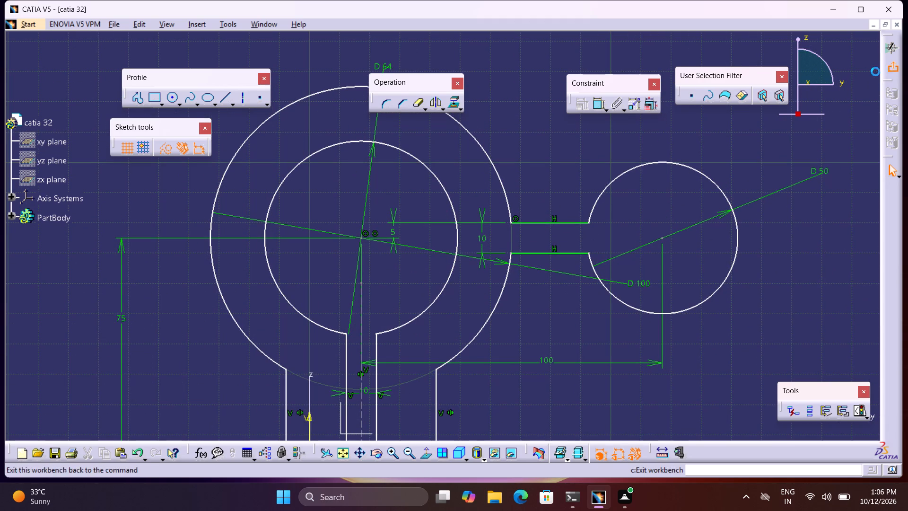
{"action": "left_click", "coordinate": [101, 88]}
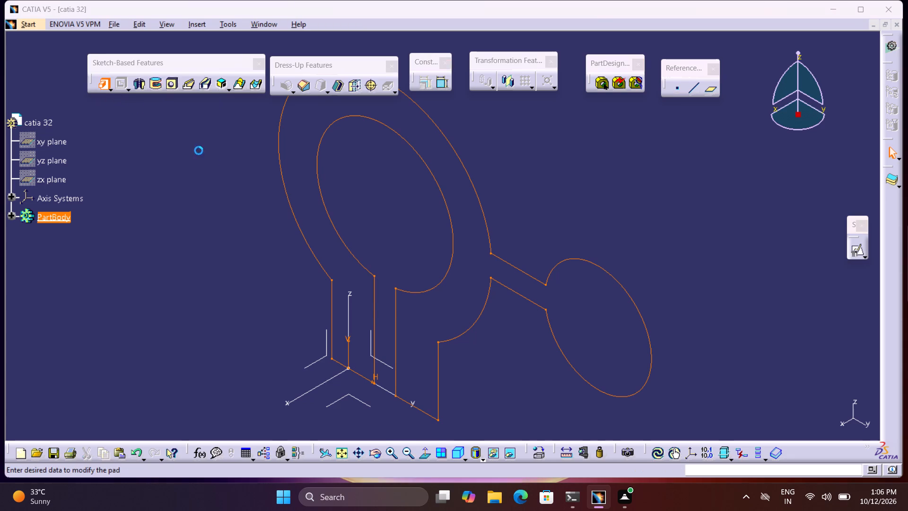
{"action": "middle_click_drag", "start_coordinate": [447, 221], "coordinate": [448, 261]}
{"action": "right_click", "coordinate": [446, 221]}
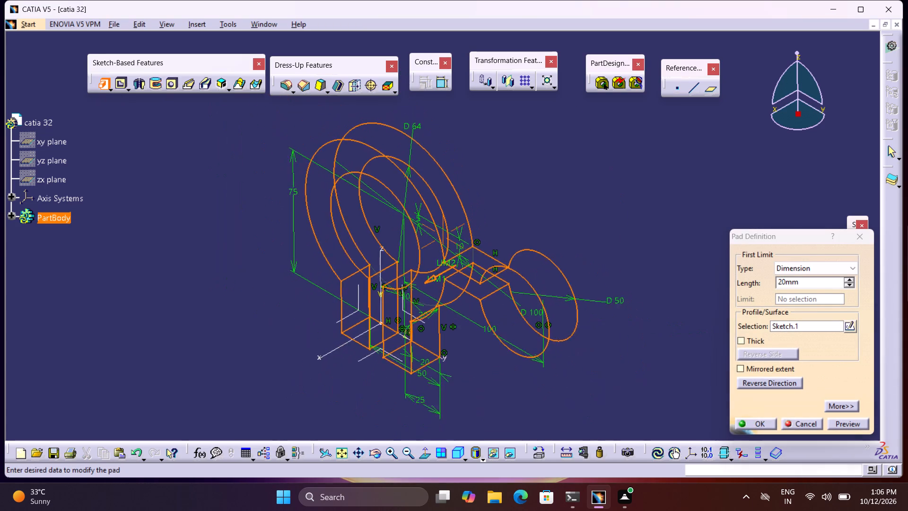
{"action": "middle_click_drag", "start_coordinate": [448, 261], "coordinate": [448, 261]}
{"action": "left_click", "coordinate": [739, 368]}
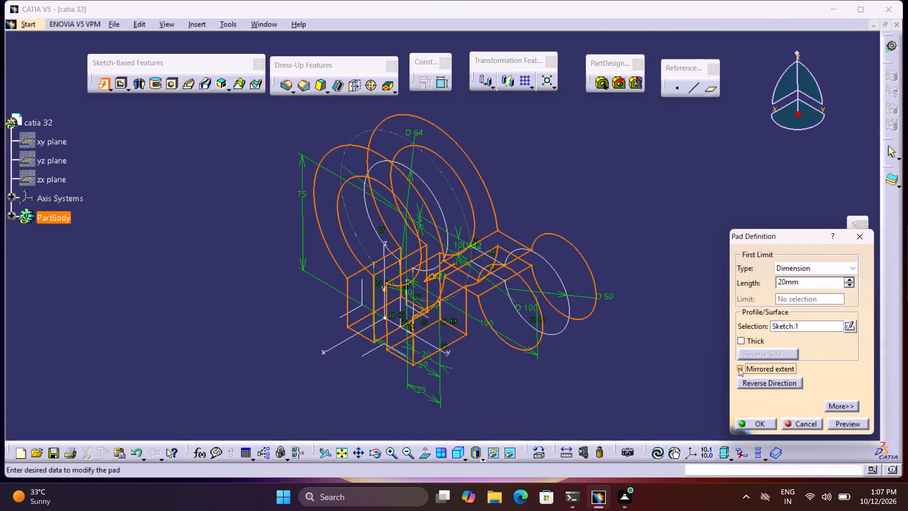
{"action": "left_click", "coordinate": [768, 426]}
{"action": "left_click", "coordinate": [696, 379]}
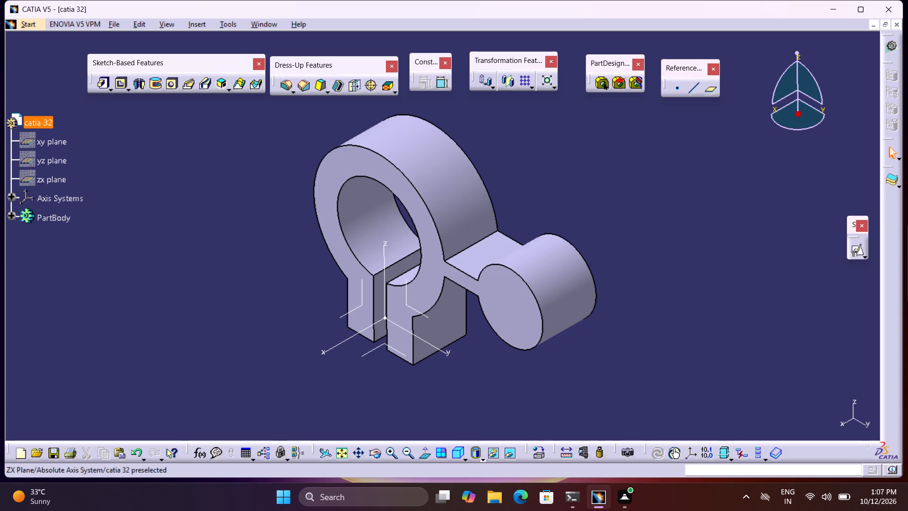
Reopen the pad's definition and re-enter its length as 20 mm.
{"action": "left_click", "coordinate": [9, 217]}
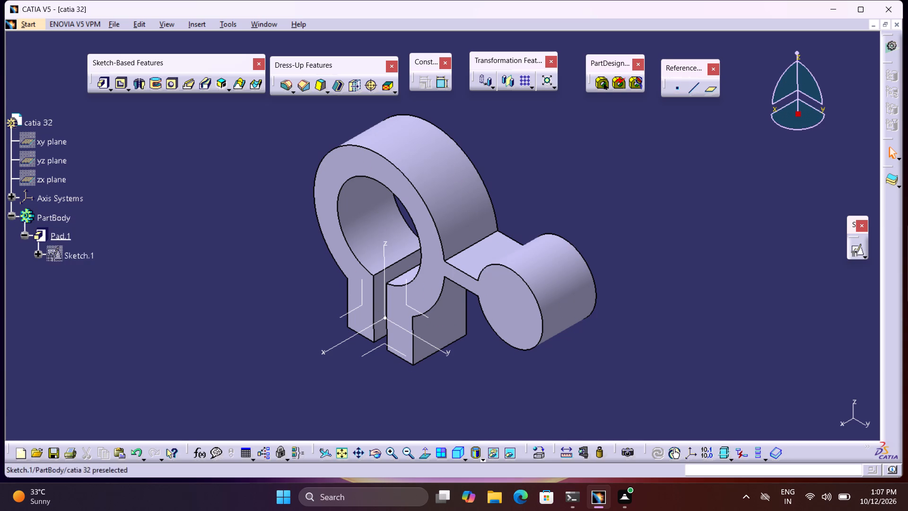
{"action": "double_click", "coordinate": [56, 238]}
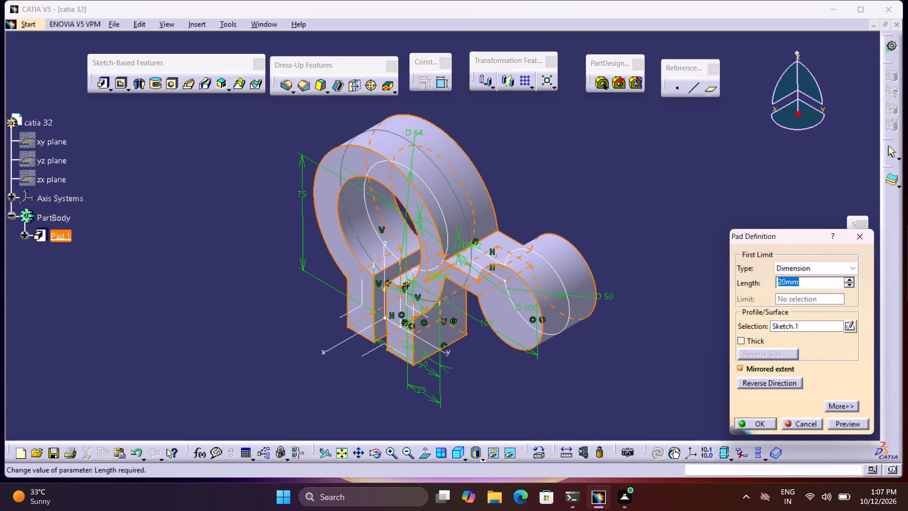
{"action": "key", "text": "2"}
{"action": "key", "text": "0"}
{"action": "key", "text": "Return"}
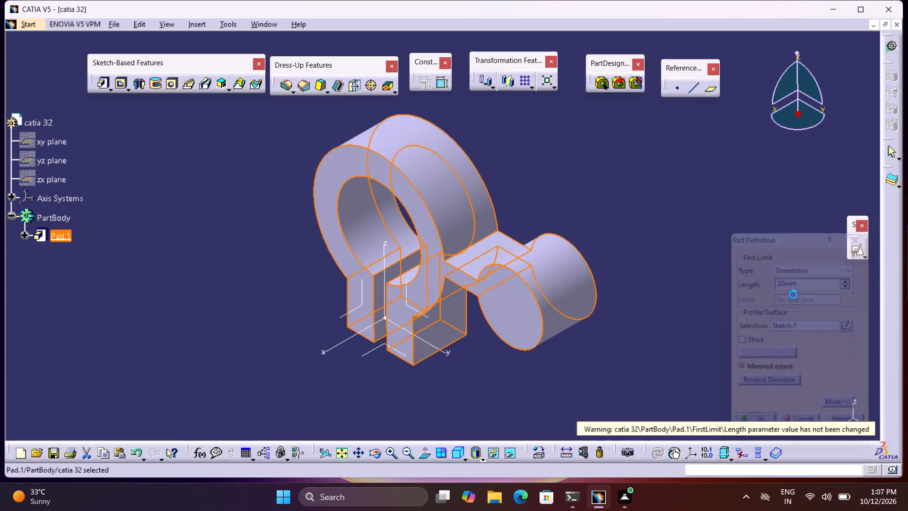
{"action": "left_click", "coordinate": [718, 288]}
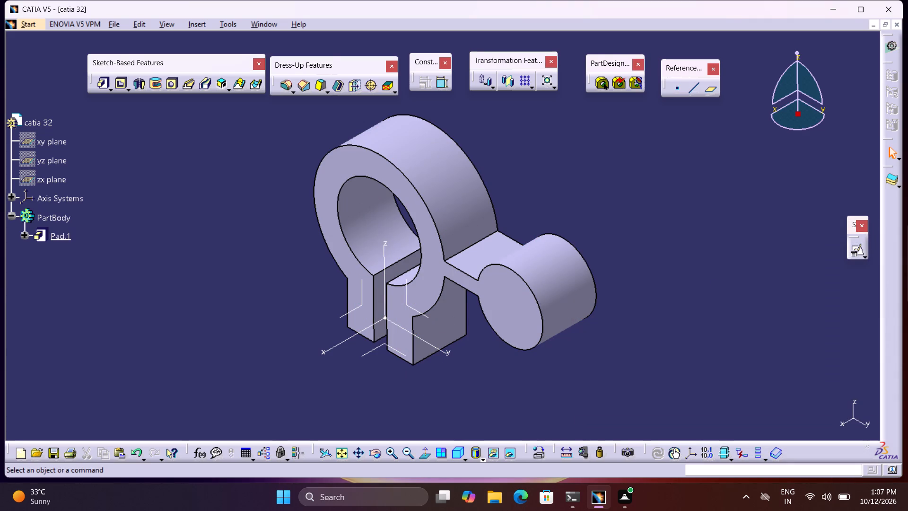
Create a 25 mm diameter Up To Next hole centred on the front face of the round boss at the arm's end.
{"action": "middle_click_drag", "start_coordinate": [703, 255], "coordinate": [692, 231]}
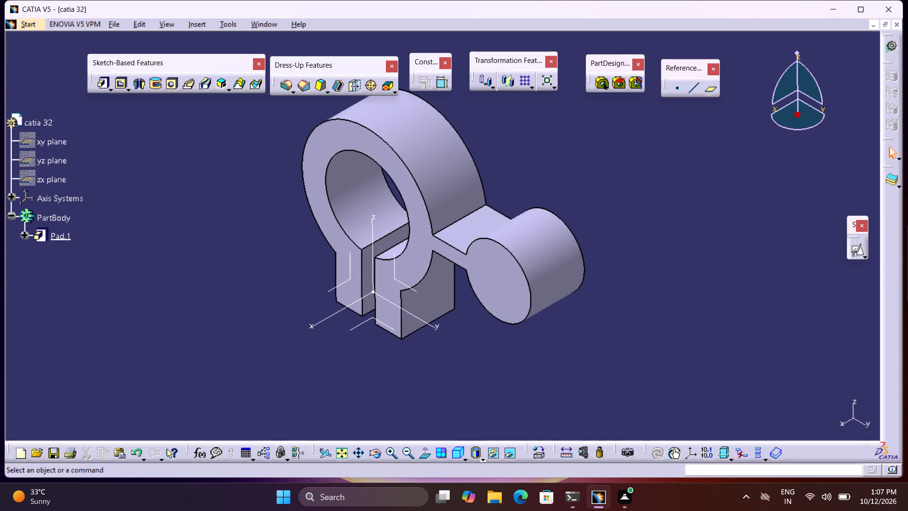
{"action": "left_click", "coordinate": [171, 82]}
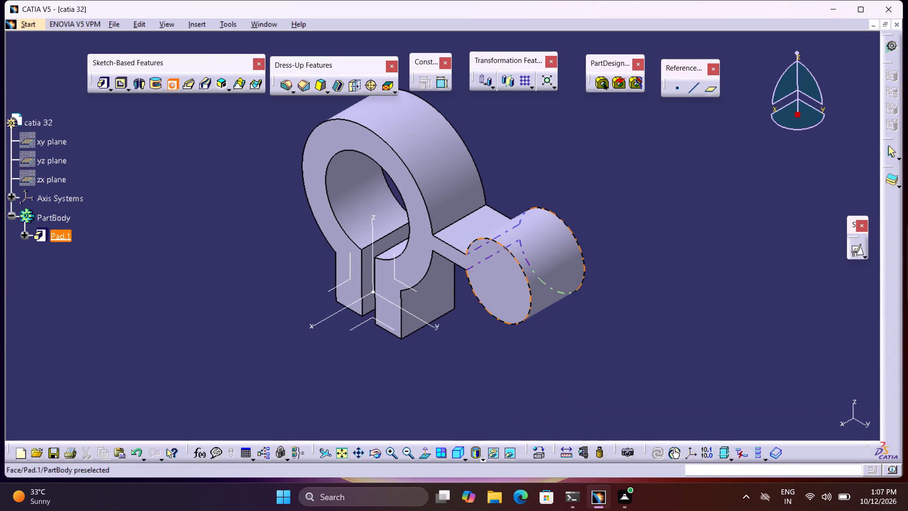
{"action": "left_click", "coordinate": [505, 249]}
{"action": "left_click", "coordinate": [509, 275]}
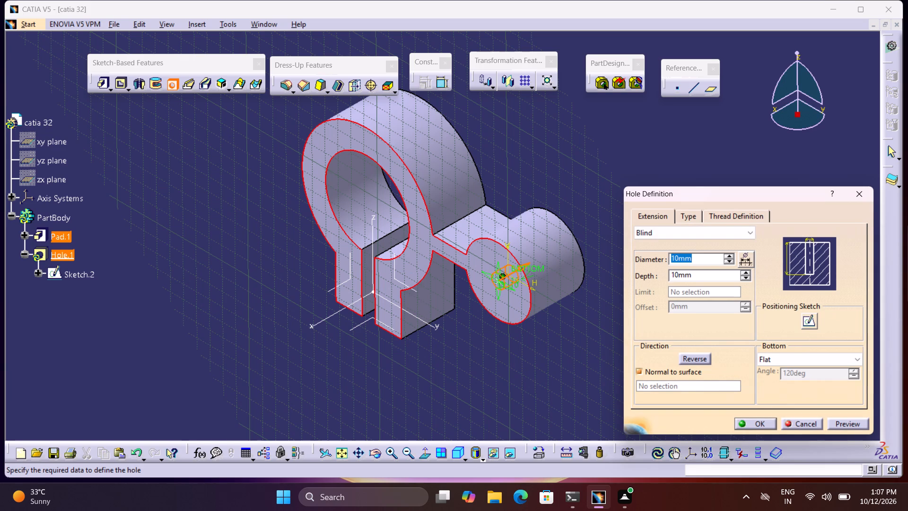
{"action": "type", "text": "25"}
{"action": "left_click", "coordinate": [664, 227]}
{"action": "left_click", "coordinate": [668, 255]}
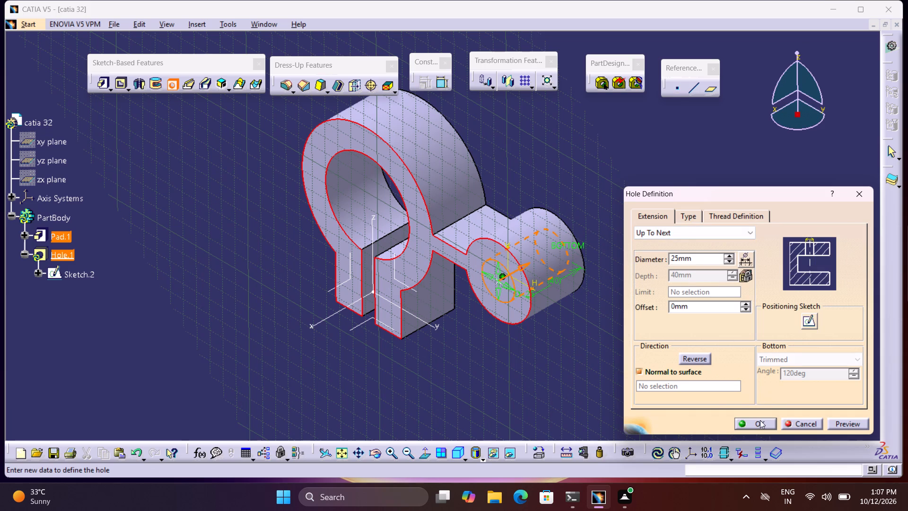
{"action": "left_click", "coordinate": [760, 420]}
{"action": "left_click", "coordinate": [637, 380]}
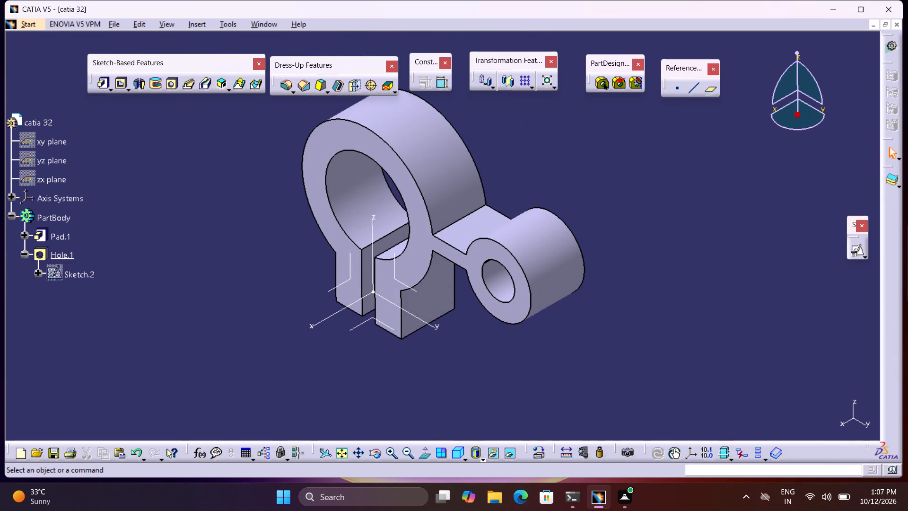
Start a hole on the base's outer side face below the arm, with 15 mm diameter and Up To Next extension.
{"action": "middle_click_drag", "start_coordinate": [632, 364], "coordinate": [633, 329]}
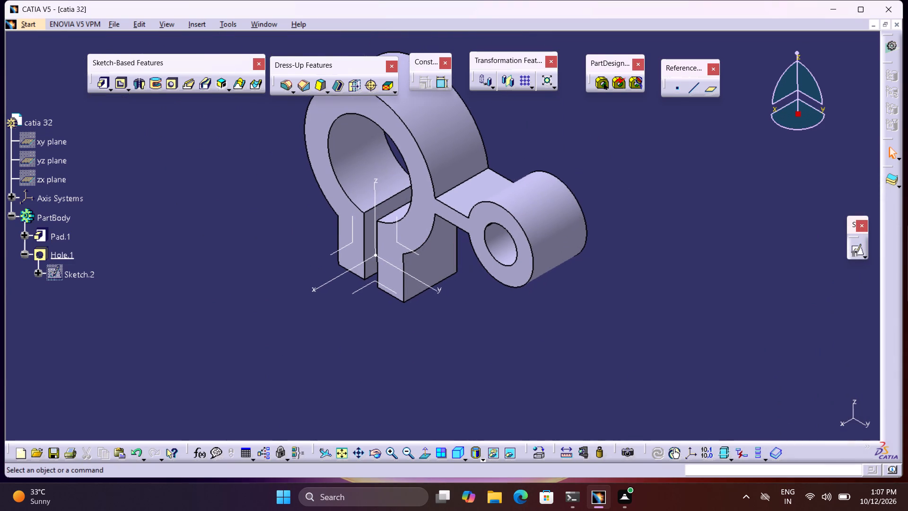
{"action": "middle_click_drag", "start_coordinate": [637, 341], "coordinate": [632, 321]}
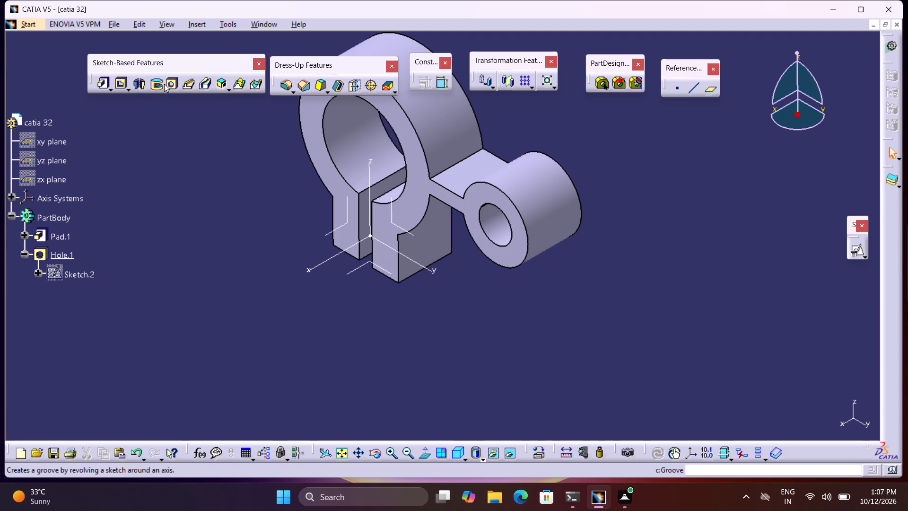
{"action": "left_click", "coordinate": [167, 83]}
{"action": "left_click", "coordinate": [427, 247]}
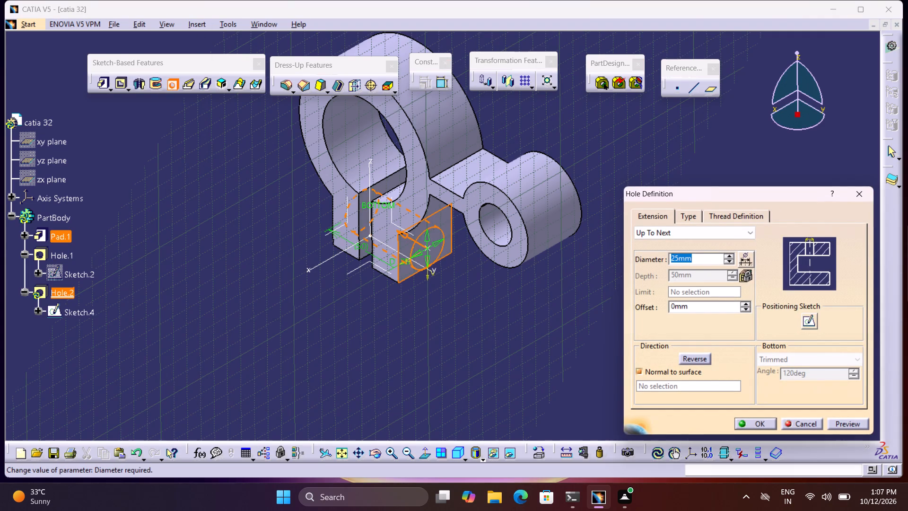
{"action": "type", "text": "15"}
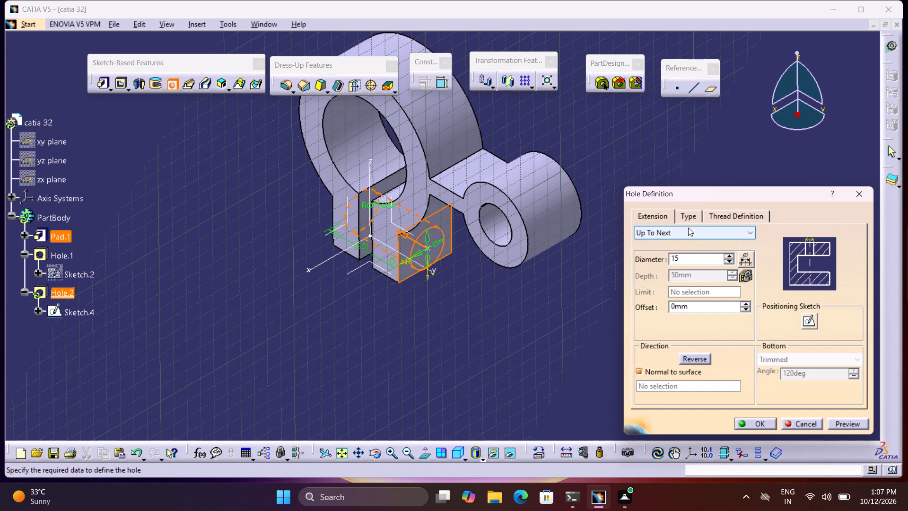
{"action": "left_click", "coordinate": [688, 228]}
{"action": "left_click", "coordinate": [681, 249]}
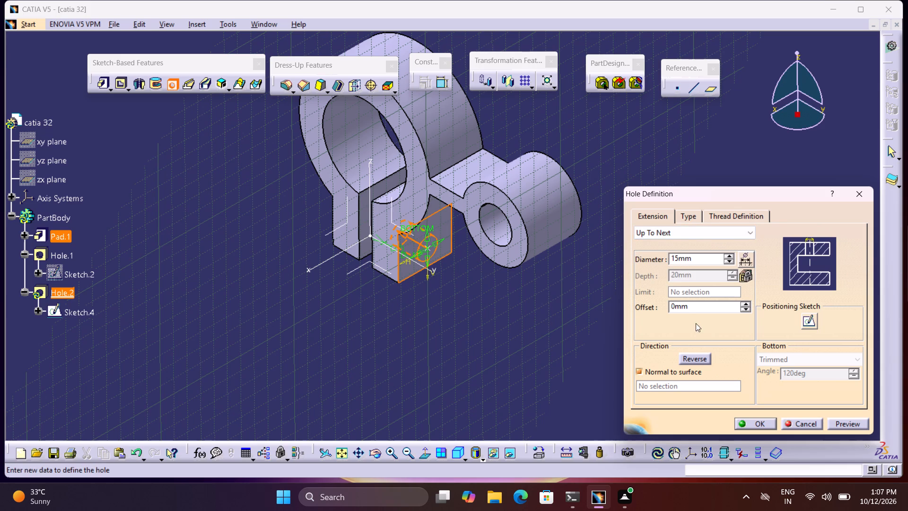
In the hole's positioning sketch, constrain the centre point 20 mm from the side face's front vertical edge.
{"action": "left_click", "coordinate": [805, 325]}
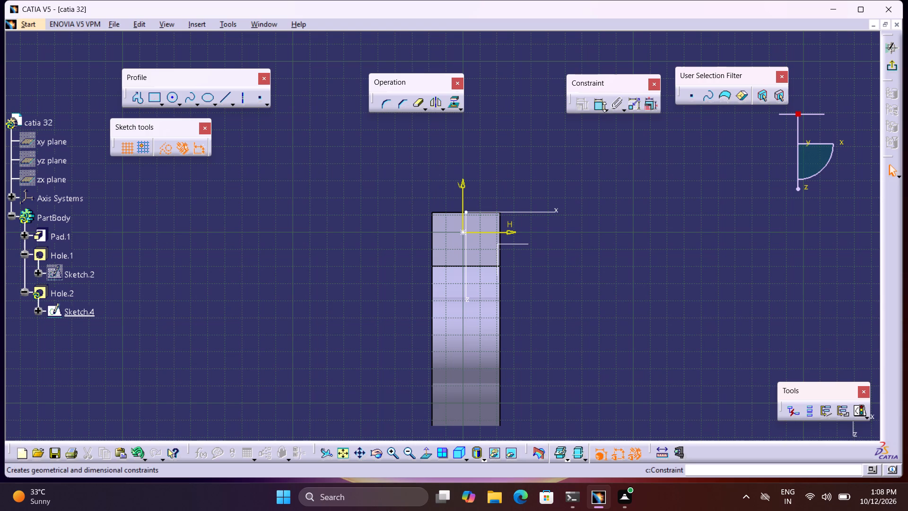
{"action": "left_click", "coordinate": [596, 106]}
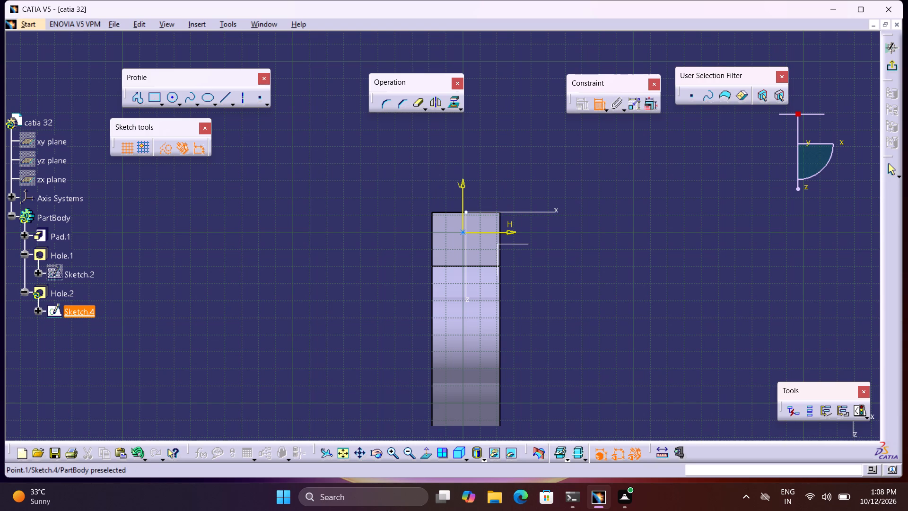
{"action": "left_click", "coordinate": [462, 234]}
{"action": "left_click", "coordinate": [501, 236]}
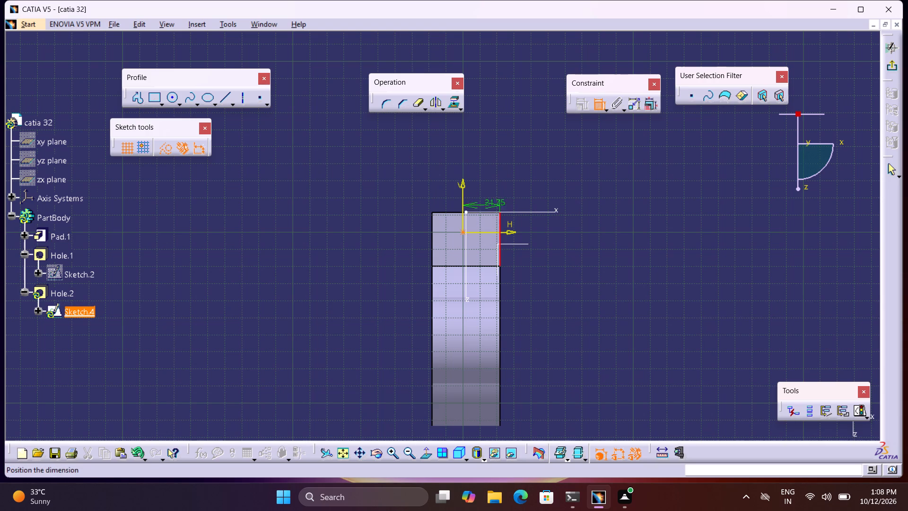
{"action": "left_click", "coordinate": [494, 198]}
{"action": "double_click", "coordinate": [494, 197]}
{"action": "type", "text": "20"}
{"action": "key", "text": "Return"}
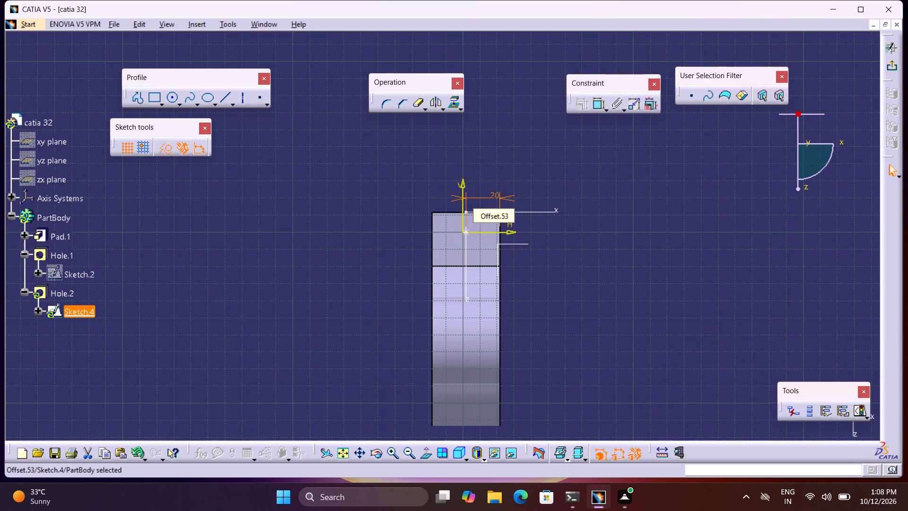
Constrain the hole's centre point 10 mm from the base's bottom edge.
{"action": "left_click", "coordinate": [465, 231]}
{"action": "left_click", "coordinate": [598, 104]}
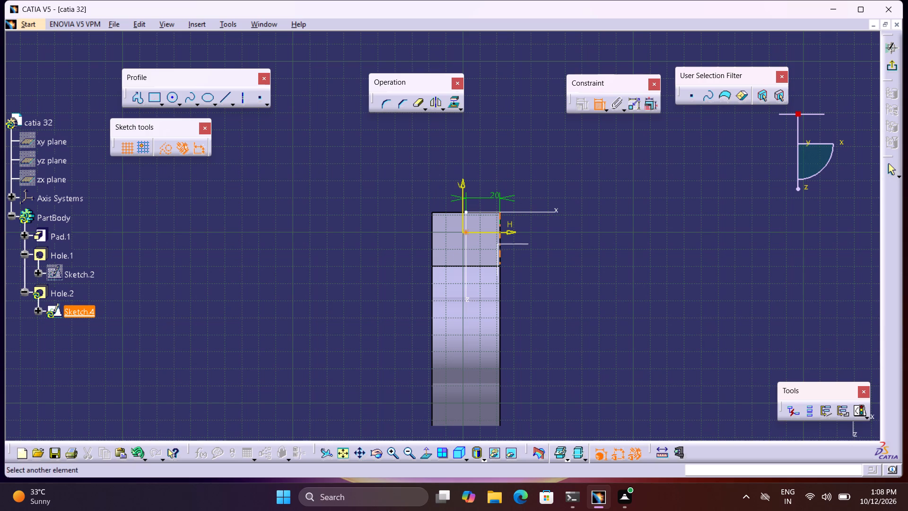
{"action": "left_click", "coordinate": [454, 211]}
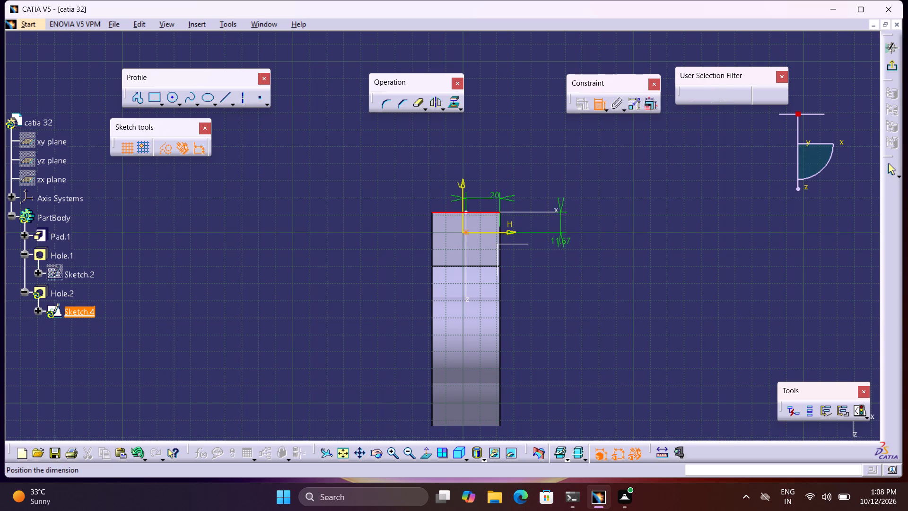
{"action": "left_click", "coordinate": [595, 229]}
{"action": "double_click", "coordinate": [596, 226]}
{"action": "key", "text": "grave"}
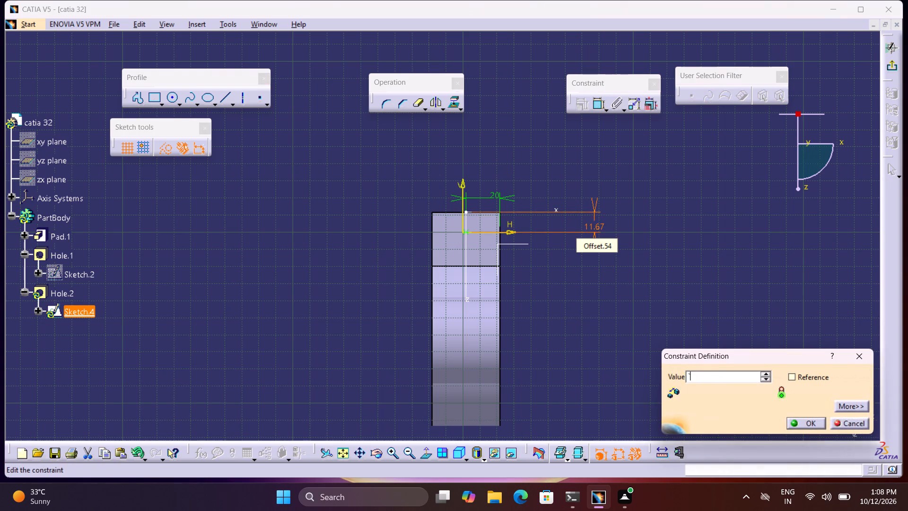
{"action": "key", "text": "BackSpace"}
{"action": "type", "text": "10"}
{"action": "key", "text": "Return"}
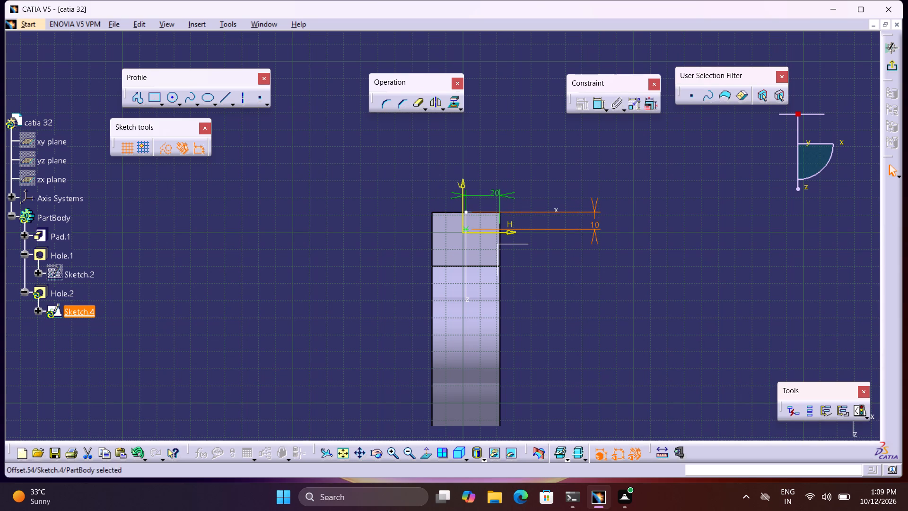
Measure the height of the base's side face between its bottom and top edges with a temporary dimension.
{"action": "left_click", "coordinate": [601, 107]}
{"action": "left_click", "coordinate": [447, 214]}
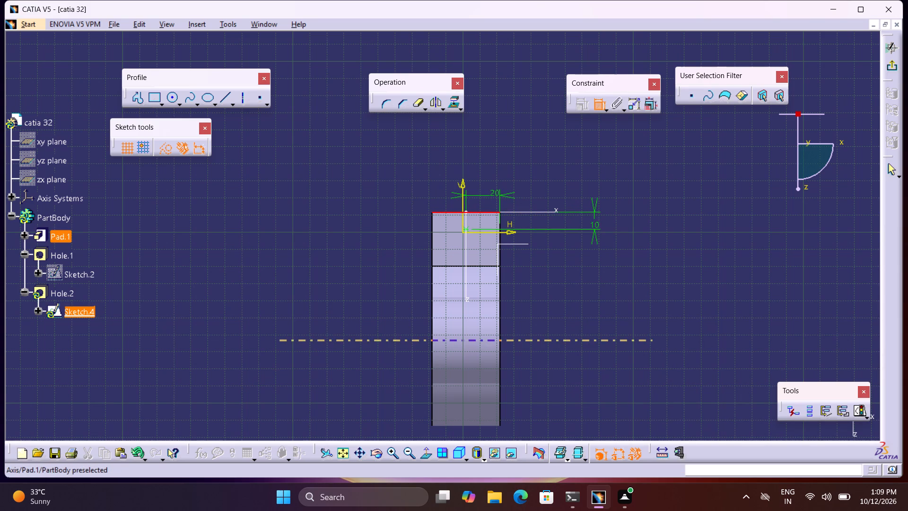
{"action": "left_click", "coordinate": [454, 265]}
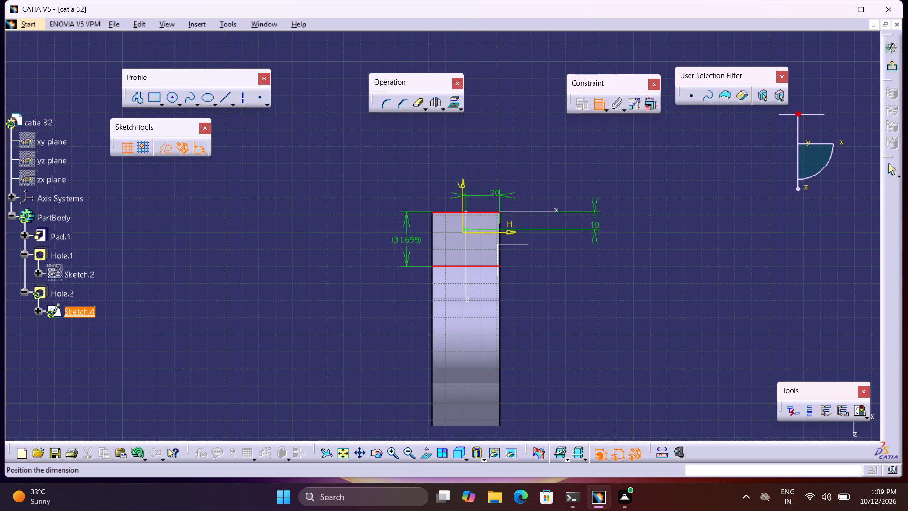
{"action": "left_click", "coordinate": [600, 106]}
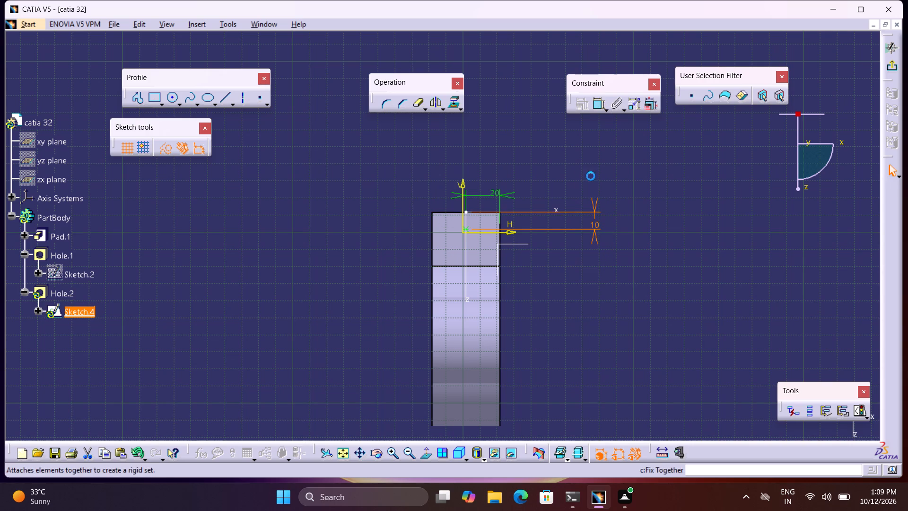
Set the hole centre's distance from the bottom edge to 31.699/2 mm and exit the positioning sketch.
{"action": "double_click", "coordinate": [595, 225]}
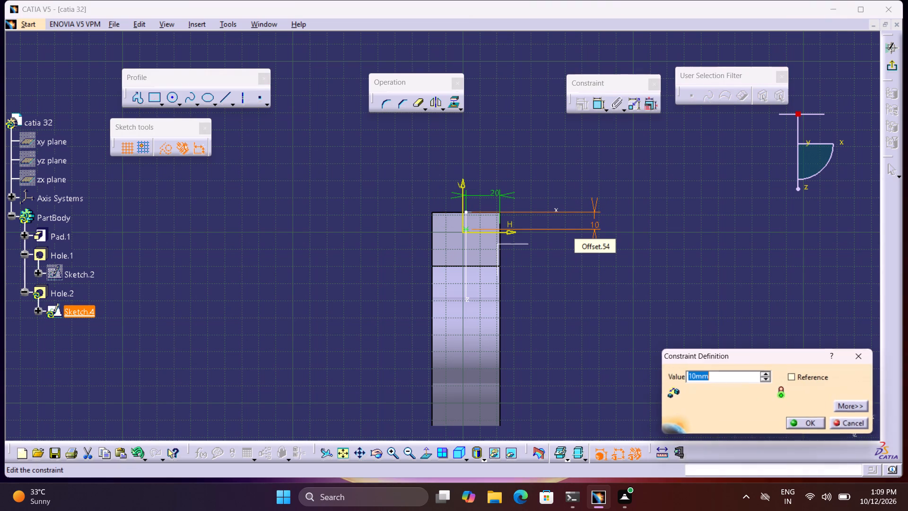
{"action": "type", "text": "31.699"}
{"action": "type", "text": "/2"}
{"action": "key", "text": "Return"}
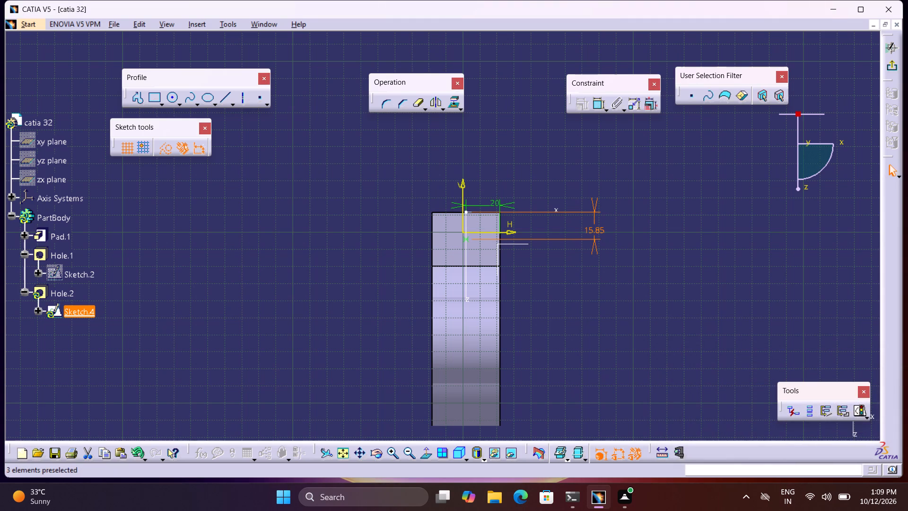
{"action": "left_click", "coordinate": [893, 67]}
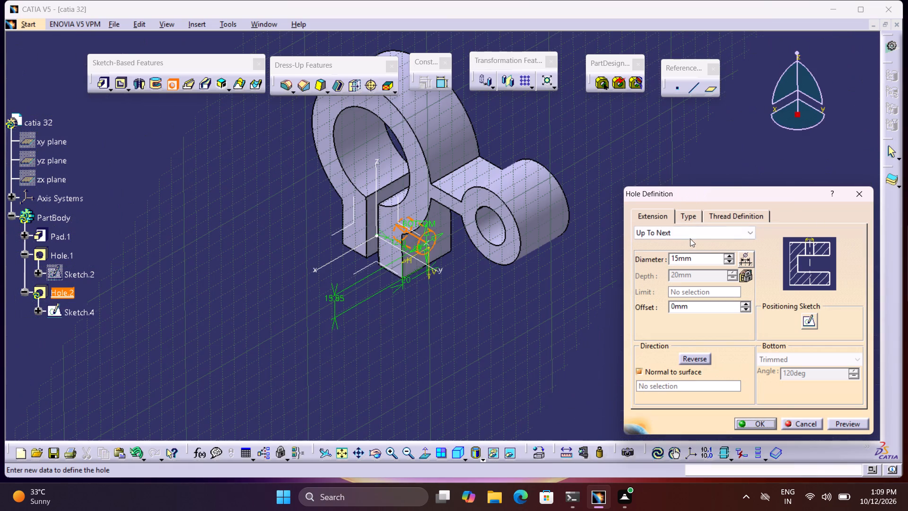
Create the 15 mm hole in the base's side face and change its extension to Up To Last.
{"action": "left_click", "coordinate": [763, 425]}
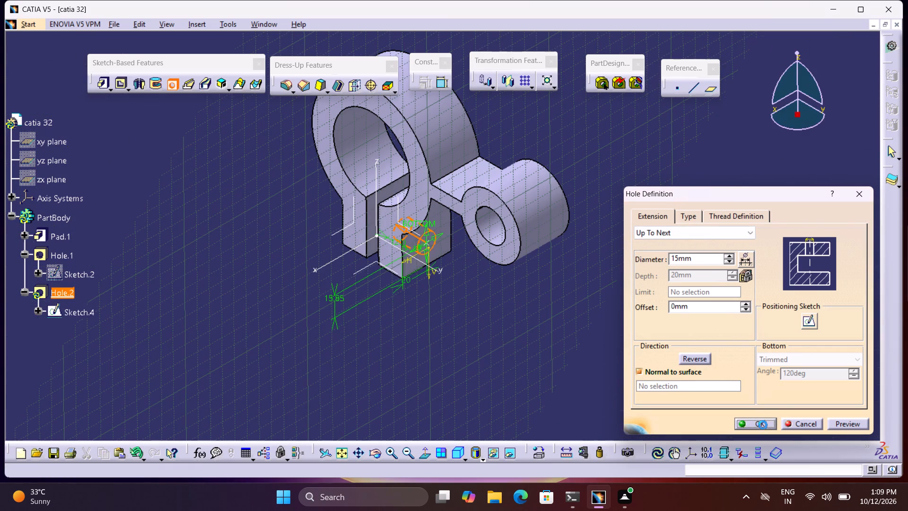
{"action": "left_click", "coordinate": [675, 365]}
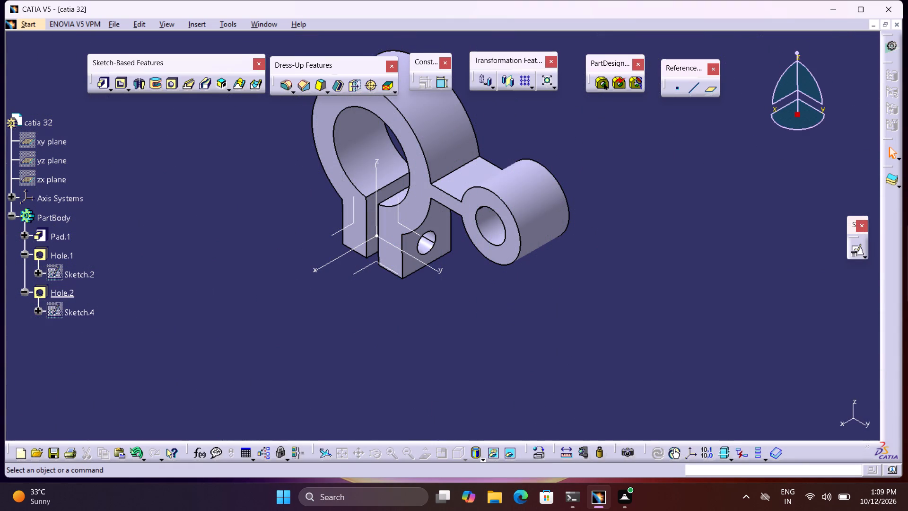
{"action": "left_click", "coordinate": [434, 238]}
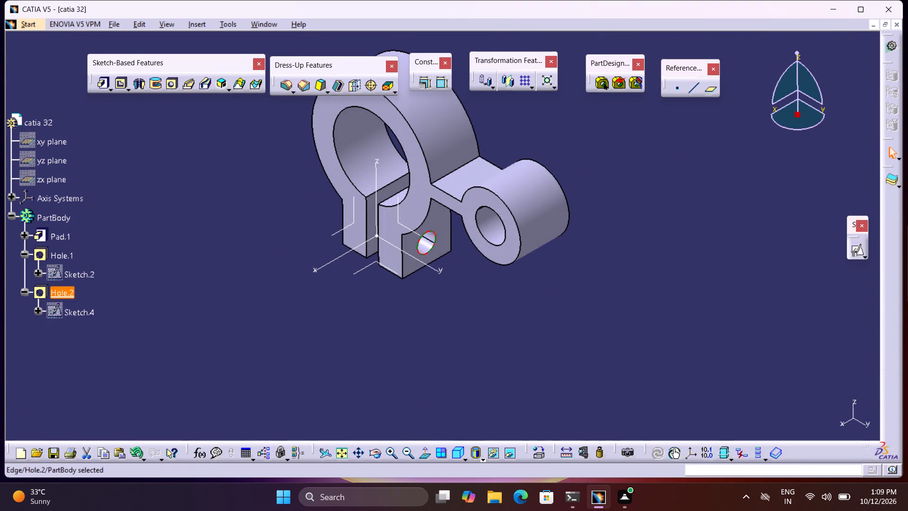
{"action": "left_click", "coordinate": [434, 238]}
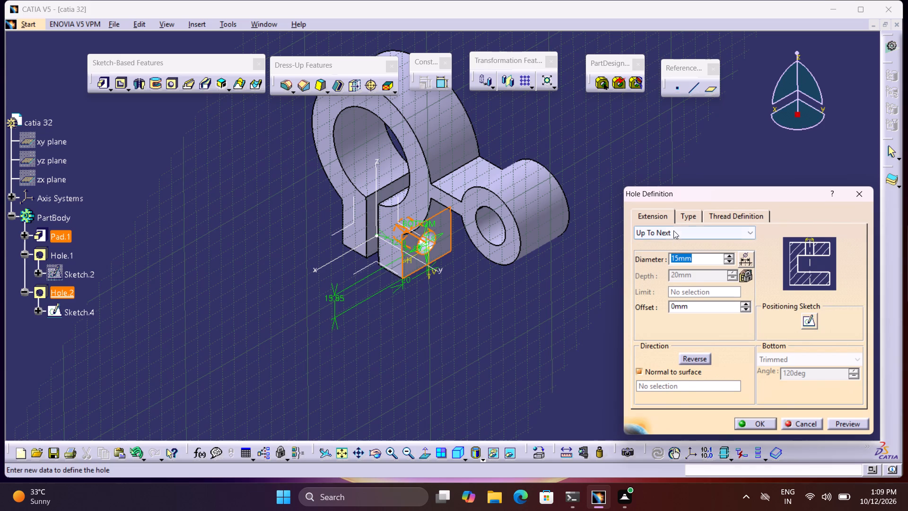
{"action": "left_click", "coordinate": [673, 230]}
{"action": "left_click", "coordinate": [673, 261]}
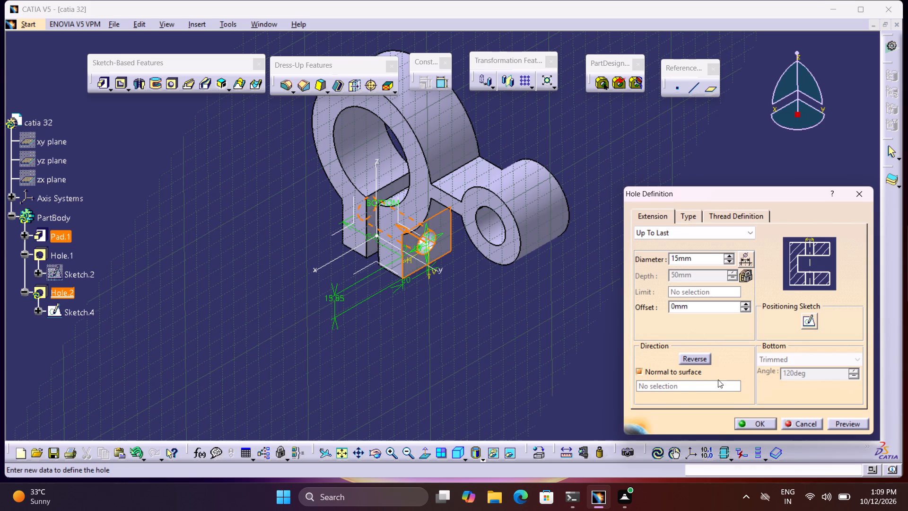
{"action": "left_click", "coordinate": [760, 421]}
{"action": "left_click", "coordinate": [609, 341]}
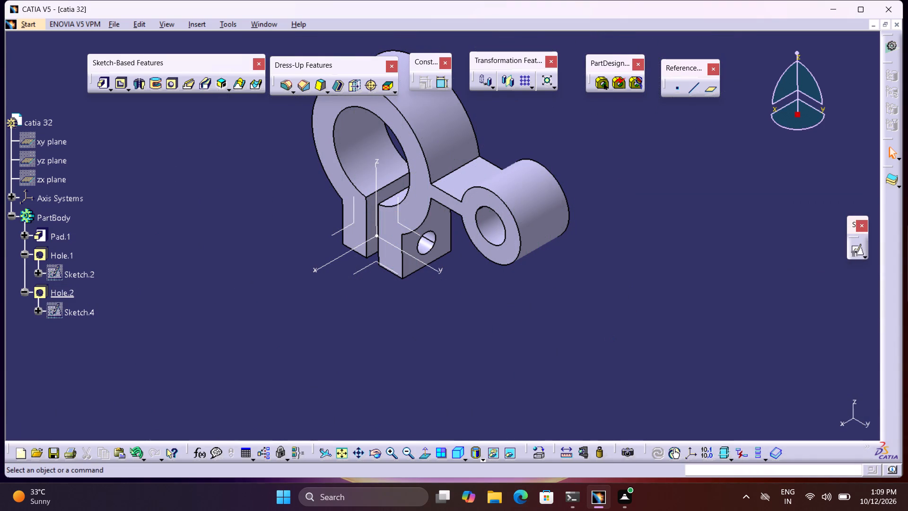
Create a reference plane offset 34 mm above the arm's flat top face.
{"action": "scroll", "coordinate": [661, 295], "scroll_direction": "up", "scroll_amount": 1}
{"action": "middle_click_drag", "start_coordinate": [673, 343], "coordinate": [674, 391]}
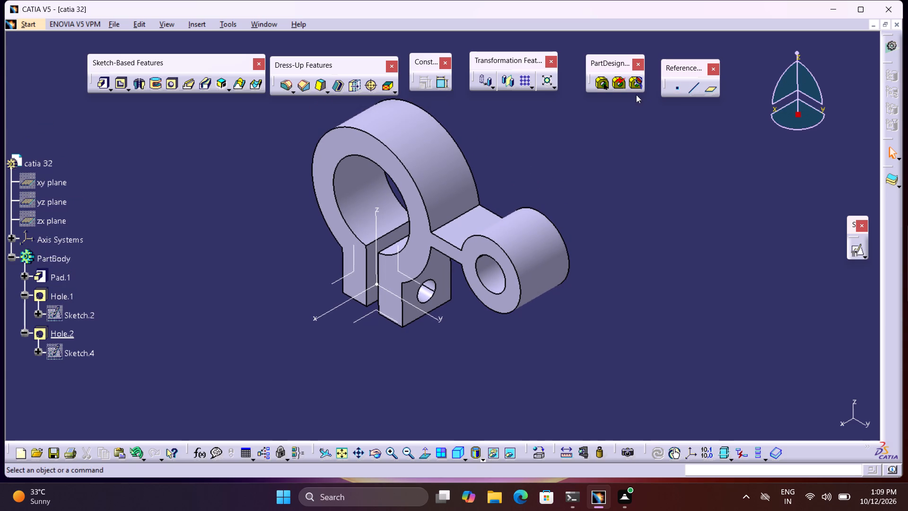
{"action": "left_click", "coordinate": [715, 91]}
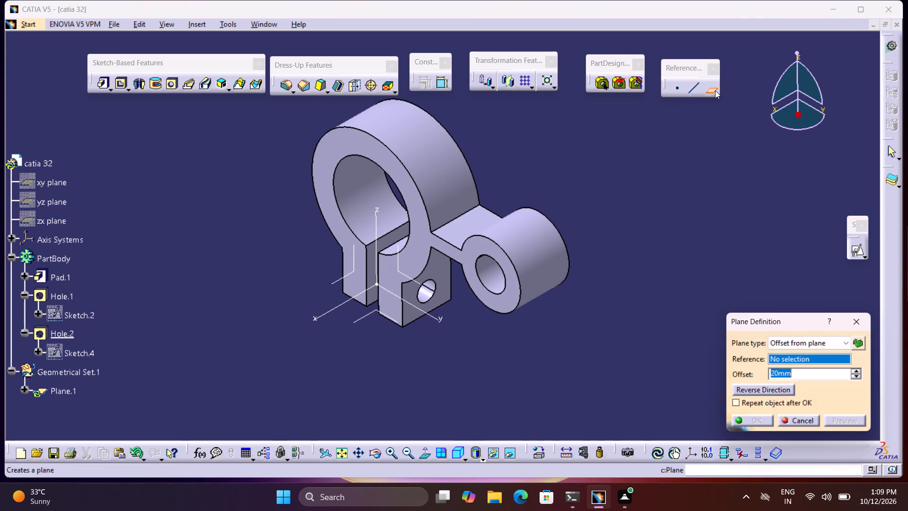
{"action": "left_click", "coordinate": [470, 217]}
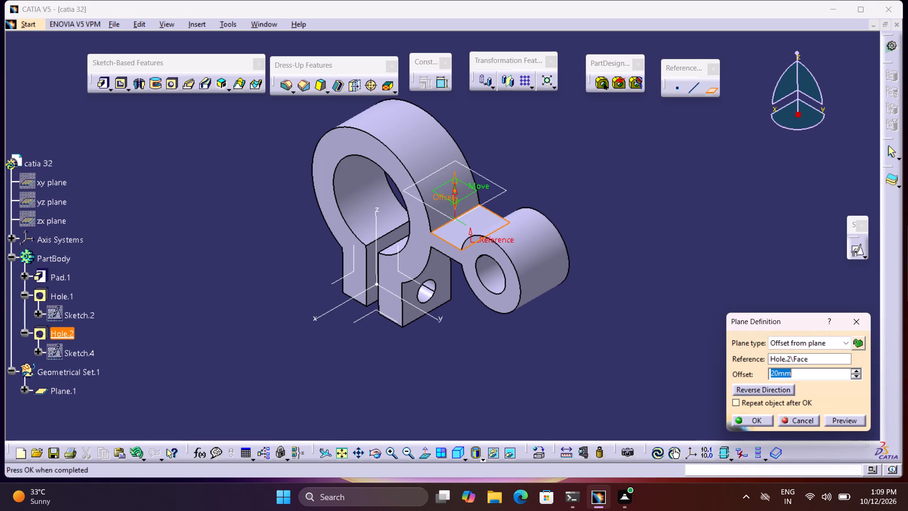
{"action": "left_click_drag", "start_coordinate": [456, 184], "coordinate": [463, 163]}
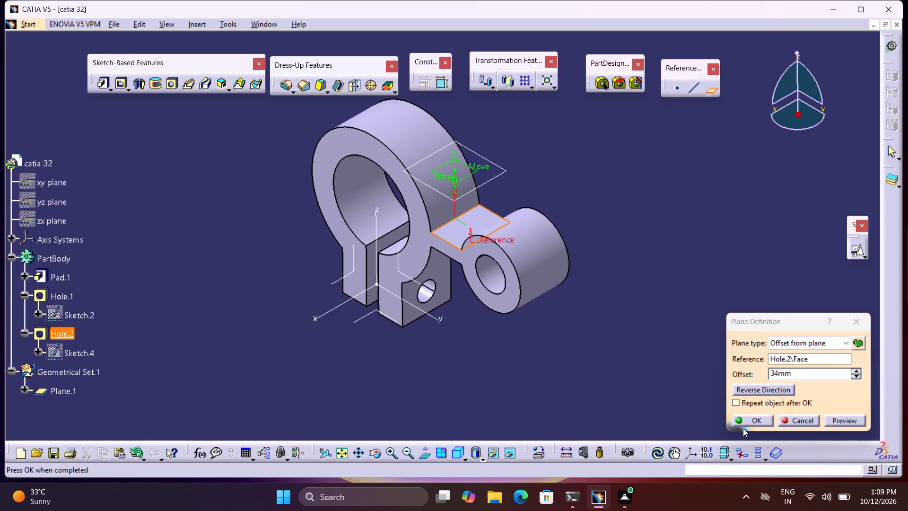
{"action": "left_click", "coordinate": [741, 422]}
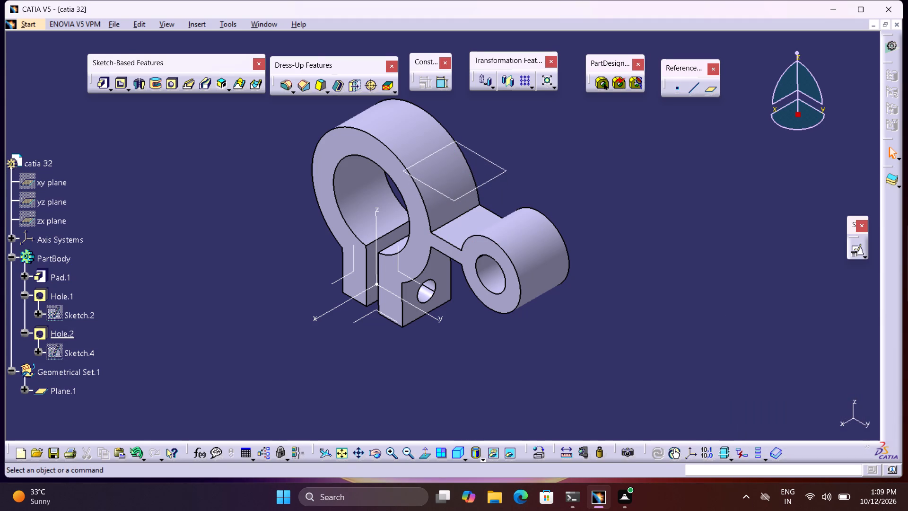
Start a positioned sketch on the new offset plane with implicit origin and orientation.
{"action": "left_click", "coordinate": [854, 248]}
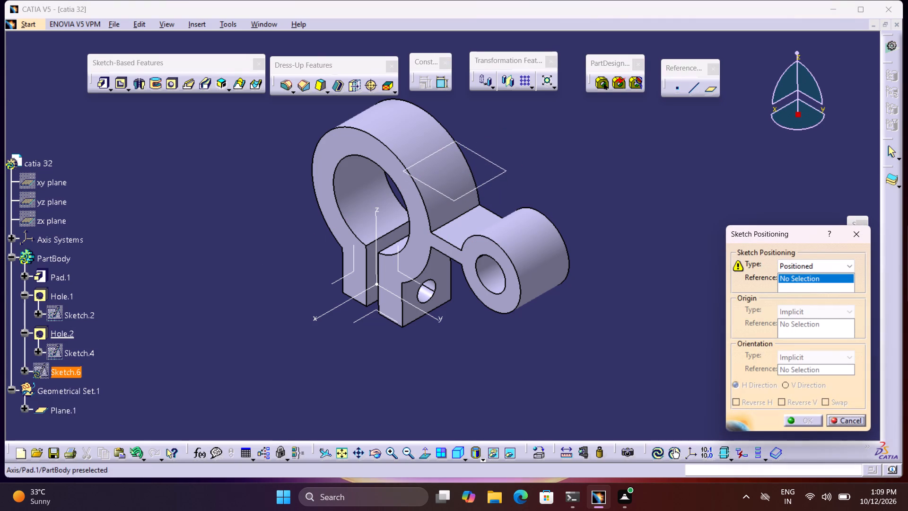
{"action": "left_click", "coordinate": [486, 182]}
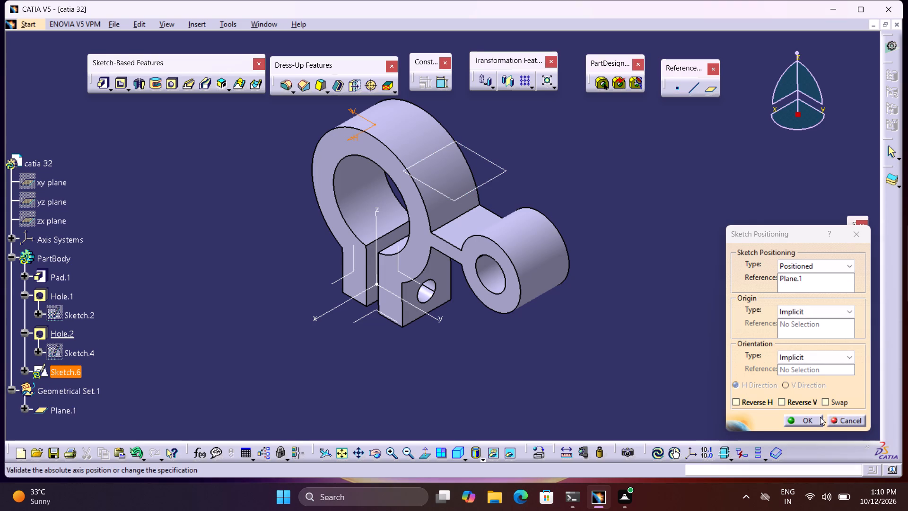
{"action": "left_click", "coordinate": [770, 399]}
{"action": "left_click", "coordinate": [796, 417]}
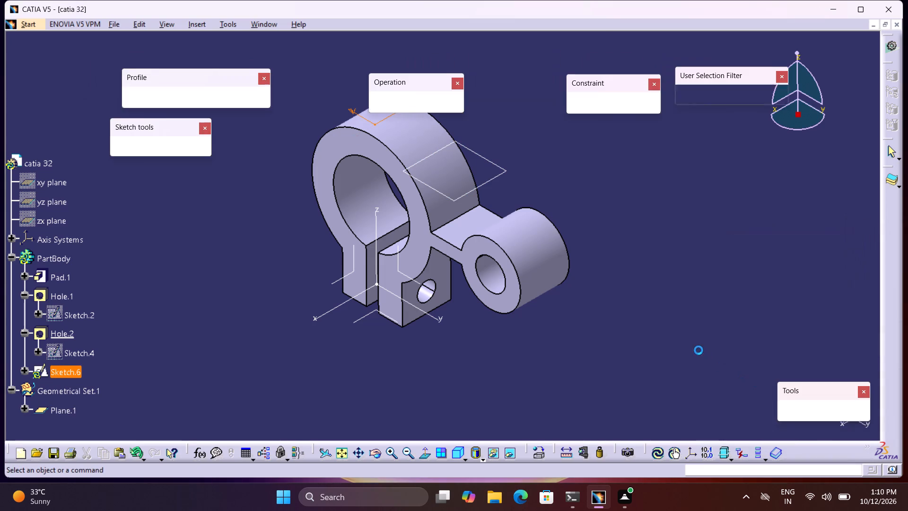
Sketch a closed narrow rectangle about 6 mm wide and 110 mm long, running from the ring across the arm onto the boss.
{"action": "middle_click_drag", "start_coordinate": [651, 261], "coordinate": [648, 313]}
{"action": "right_click", "coordinate": [648, 313]}
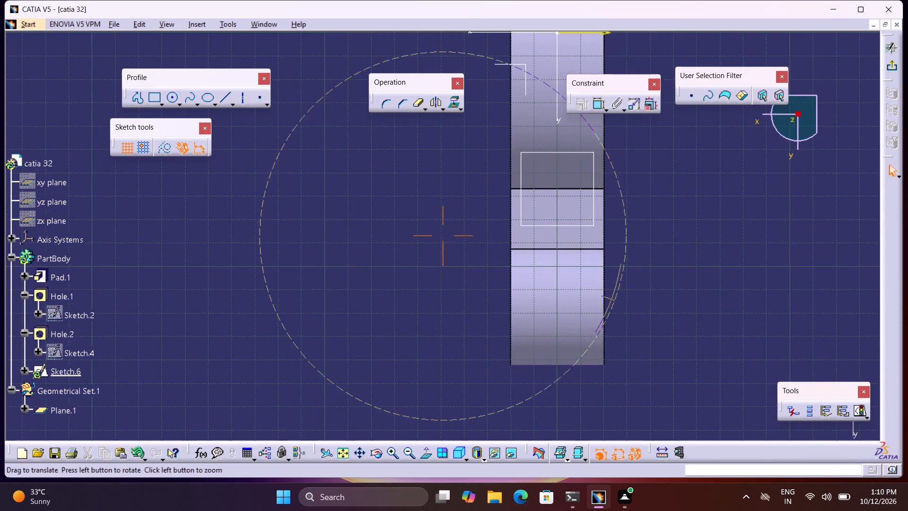
{"action": "middle_click_drag", "start_coordinate": [648, 313], "coordinate": [639, 291]}
{"action": "middle_click_drag", "start_coordinate": [767, 247], "coordinate": [710, 282]}
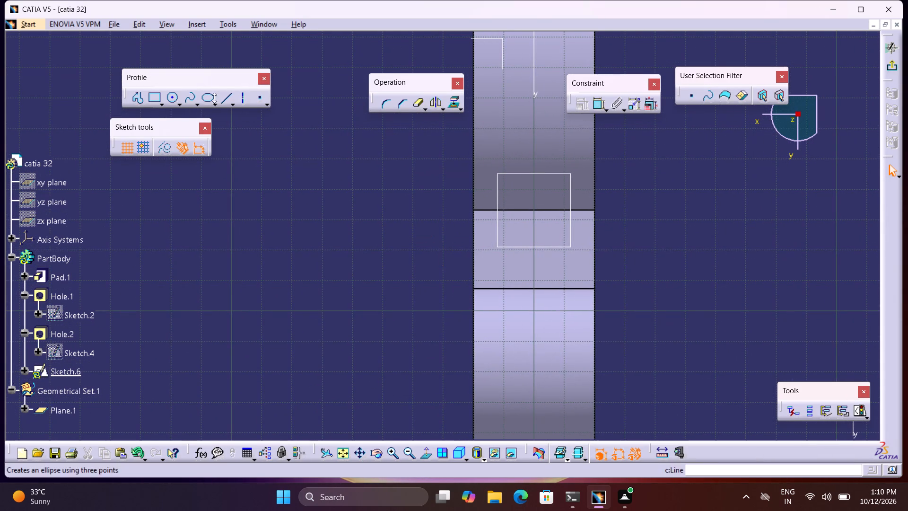
{"action": "left_click", "coordinate": [138, 101]}
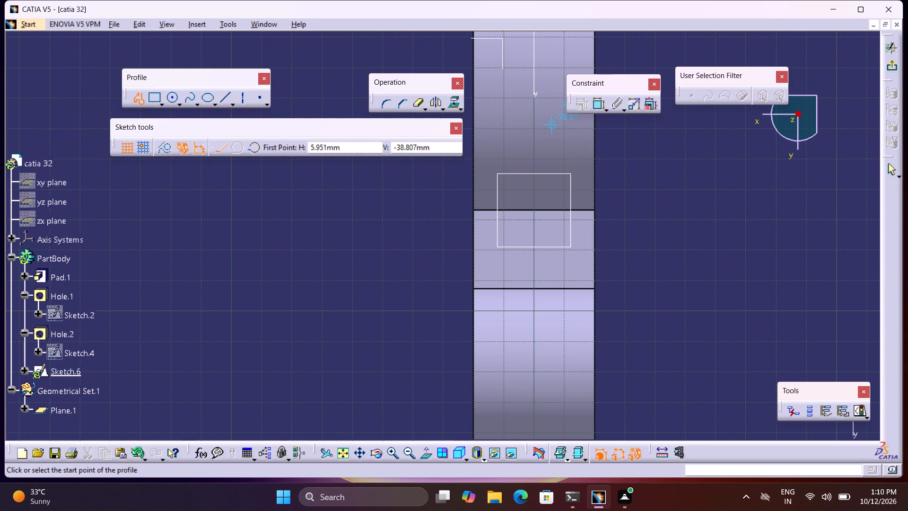
{"action": "middle_click_drag", "start_coordinate": [558, 132], "coordinate": [580, 171]}
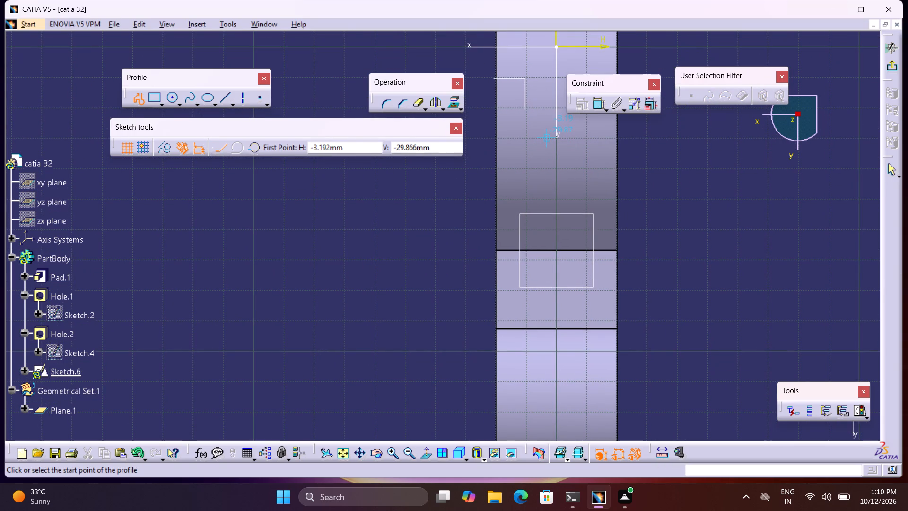
{"action": "middle_click_drag", "start_coordinate": [546, 140], "coordinate": [576, 142]}
{"action": "right_click_drag", "start_coordinate": [564, 144], "coordinate": [576, 142]}
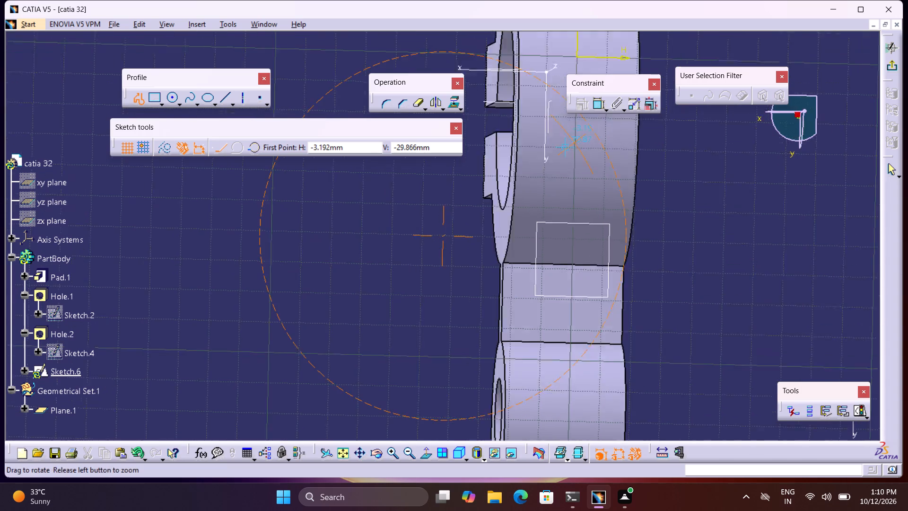
{"action": "right_click_drag", "start_coordinate": [576, 142], "coordinate": [600, 134]}
{"action": "middle_click_drag", "start_coordinate": [576, 142], "coordinate": [600, 134]}
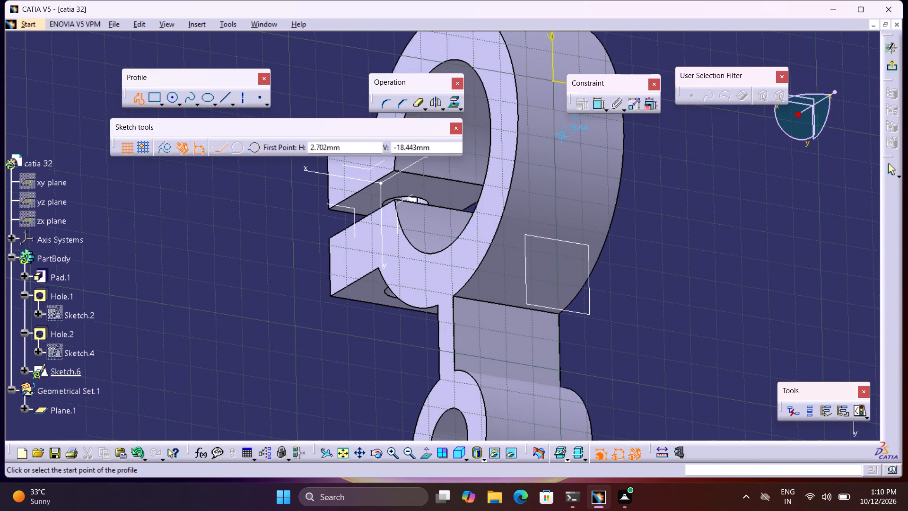
{"action": "left_click", "coordinate": [556, 138]}
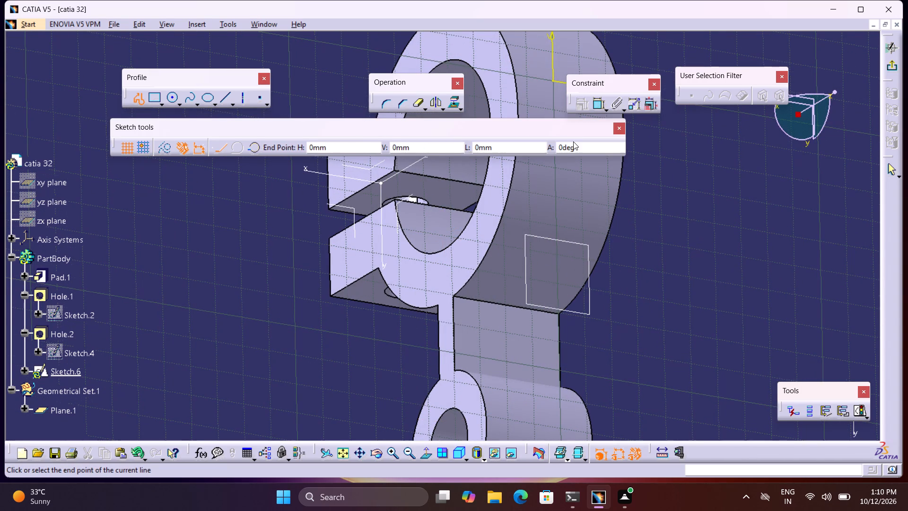
{"action": "left_click", "coordinate": [428, 459]}
{"action": "middle_click_drag", "start_coordinate": [575, 228], "coordinate": [556, 308]}
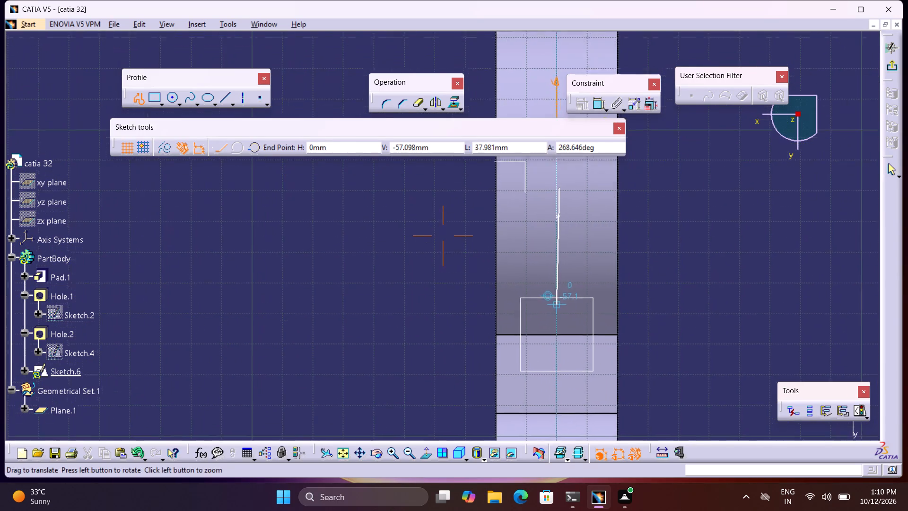
{"action": "middle_click_drag", "start_coordinate": [556, 308], "coordinate": [554, 320]}
{"action": "middle_click_drag", "start_coordinate": [562, 291], "coordinate": [553, 210]}
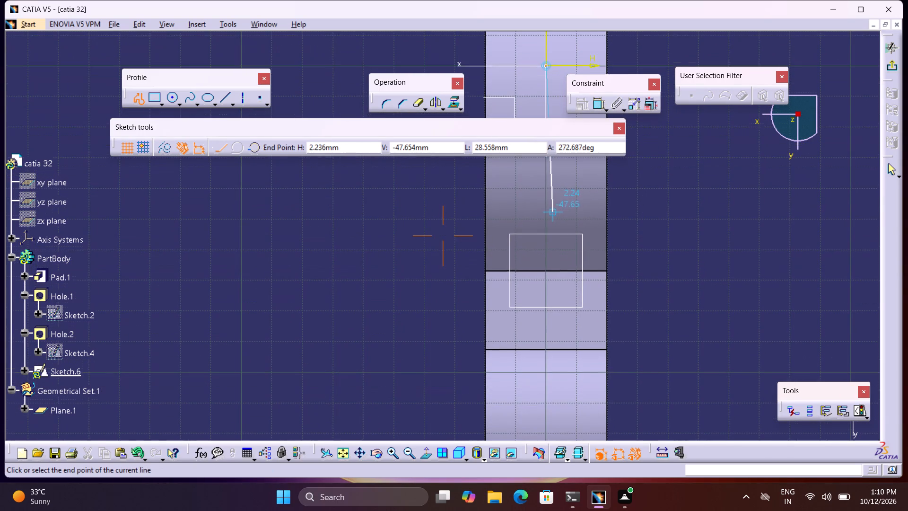
{"action": "middle_click_drag", "start_coordinate": [553, 210], "coordinate": [553, 208]}
{"action": "middle_click_drag", "start_coordinate": [548, 356], "coordinate": [554, 275]}
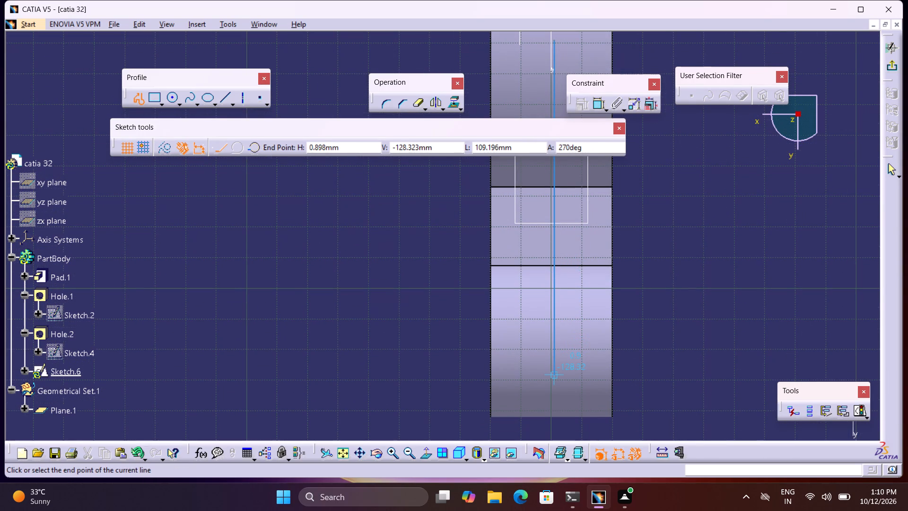
{"action": "left_click", "coordinate": [556, 379]}
{"action": "left_click", "coordinate": [537, 379]}
{"action": "middle_click_drag", "start_coordinate": [536, 273], "coordinate": [538, 285]}
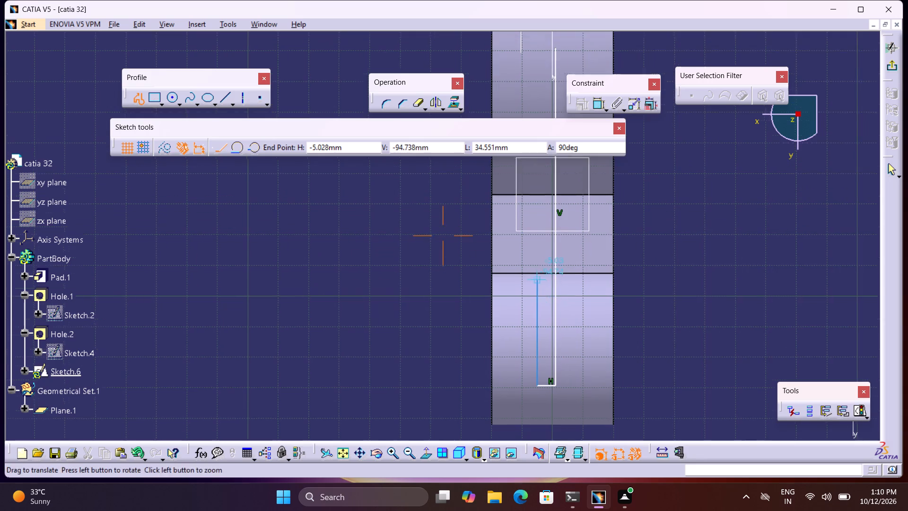
{"action": "middle_click_drag", "start_coordinate": [538, 285], "coordinate": [531, 449]}
{"action": "left_click", "coordinate": [529, 216]}
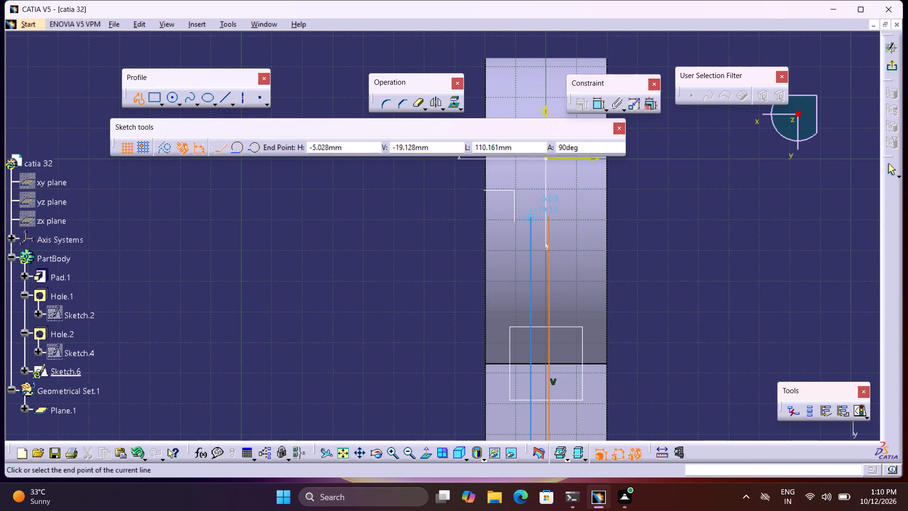
{"action": "left_click", "coordinate": [550, 217]}
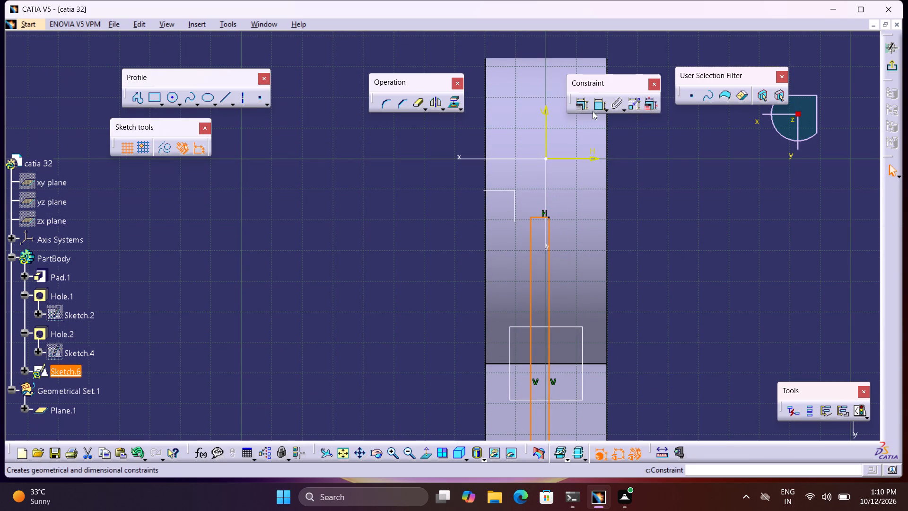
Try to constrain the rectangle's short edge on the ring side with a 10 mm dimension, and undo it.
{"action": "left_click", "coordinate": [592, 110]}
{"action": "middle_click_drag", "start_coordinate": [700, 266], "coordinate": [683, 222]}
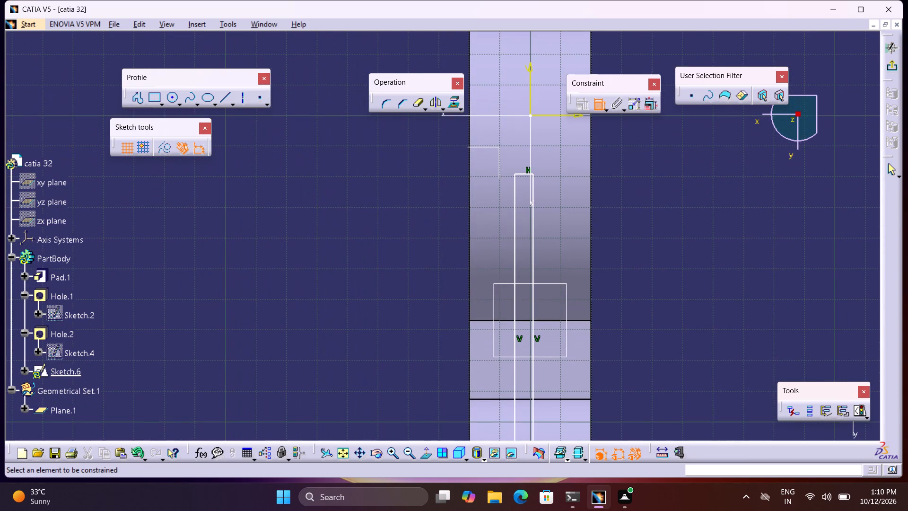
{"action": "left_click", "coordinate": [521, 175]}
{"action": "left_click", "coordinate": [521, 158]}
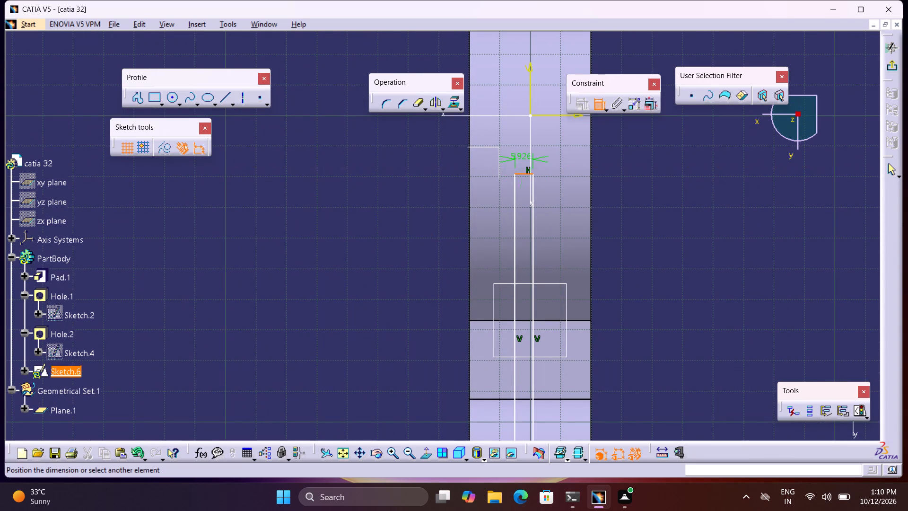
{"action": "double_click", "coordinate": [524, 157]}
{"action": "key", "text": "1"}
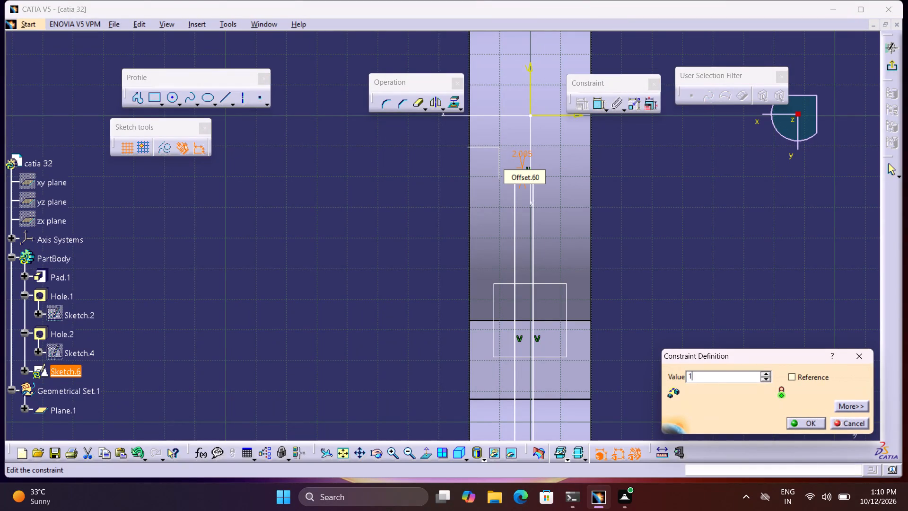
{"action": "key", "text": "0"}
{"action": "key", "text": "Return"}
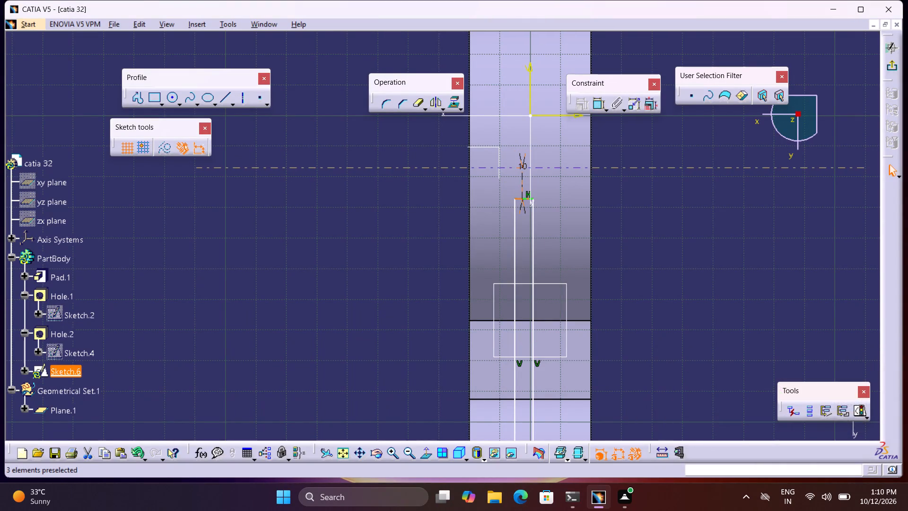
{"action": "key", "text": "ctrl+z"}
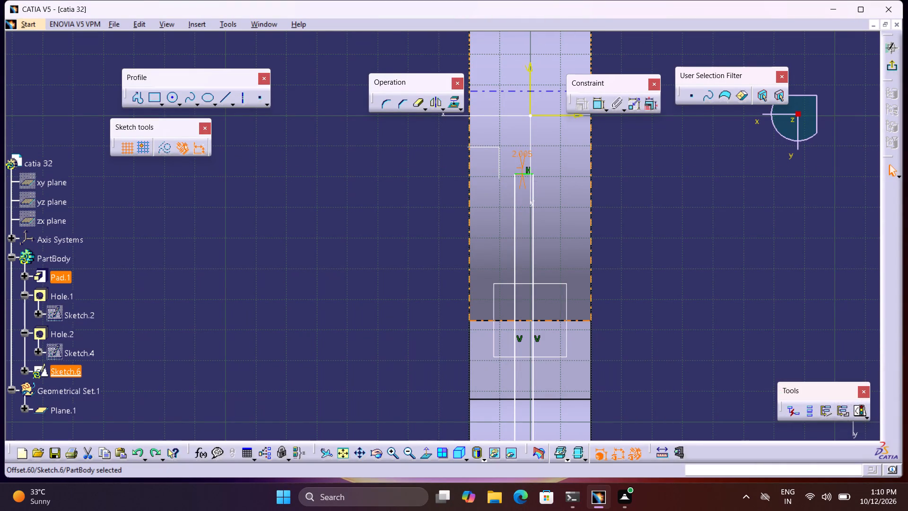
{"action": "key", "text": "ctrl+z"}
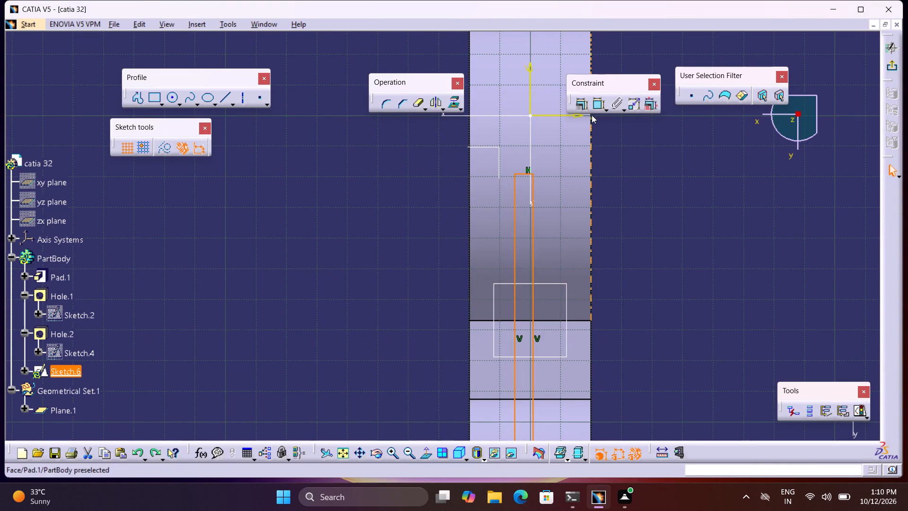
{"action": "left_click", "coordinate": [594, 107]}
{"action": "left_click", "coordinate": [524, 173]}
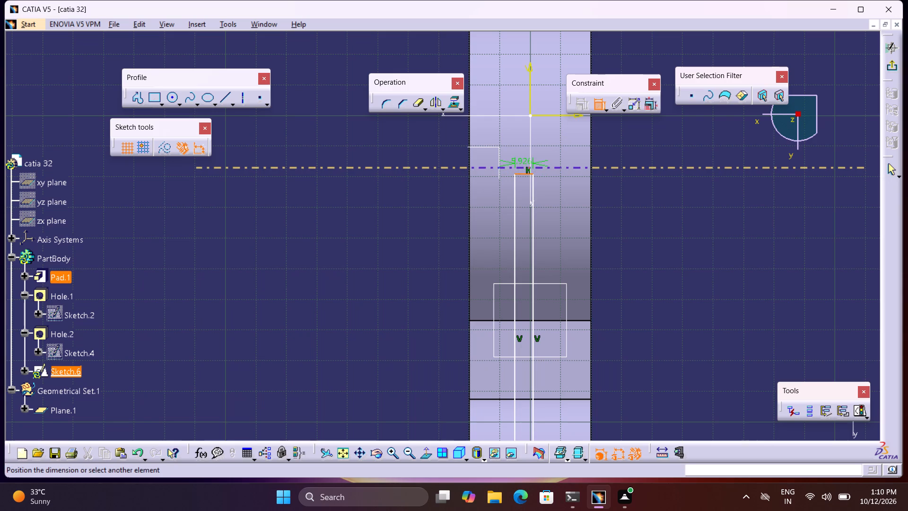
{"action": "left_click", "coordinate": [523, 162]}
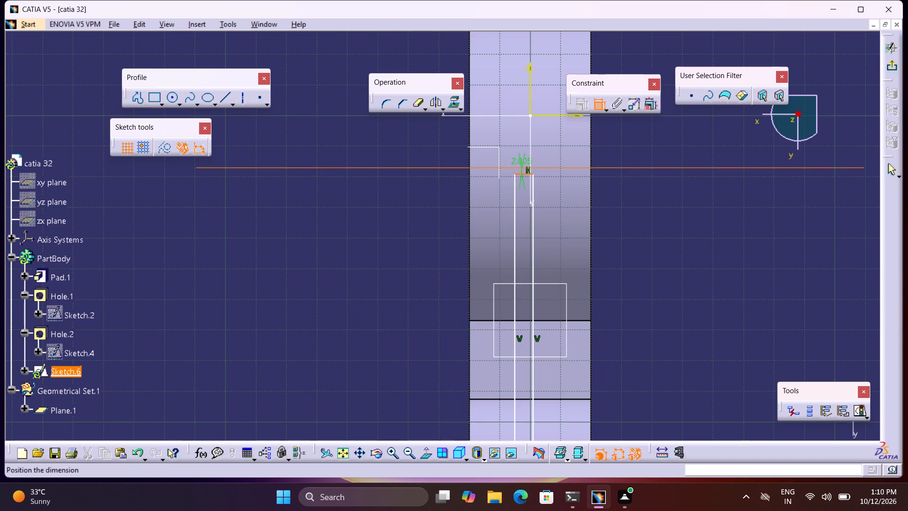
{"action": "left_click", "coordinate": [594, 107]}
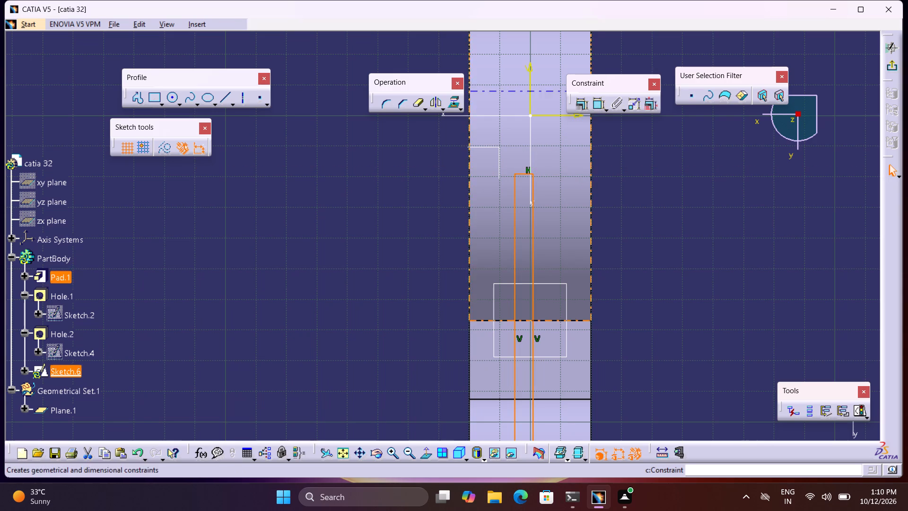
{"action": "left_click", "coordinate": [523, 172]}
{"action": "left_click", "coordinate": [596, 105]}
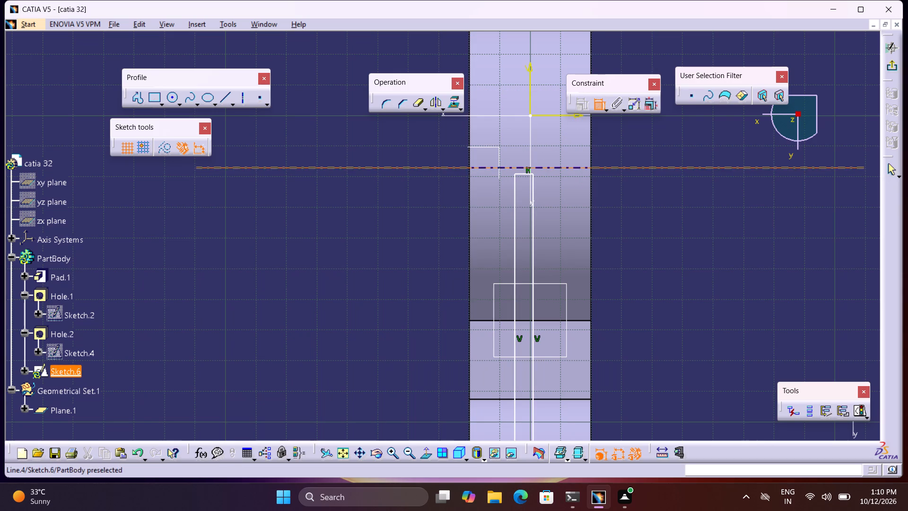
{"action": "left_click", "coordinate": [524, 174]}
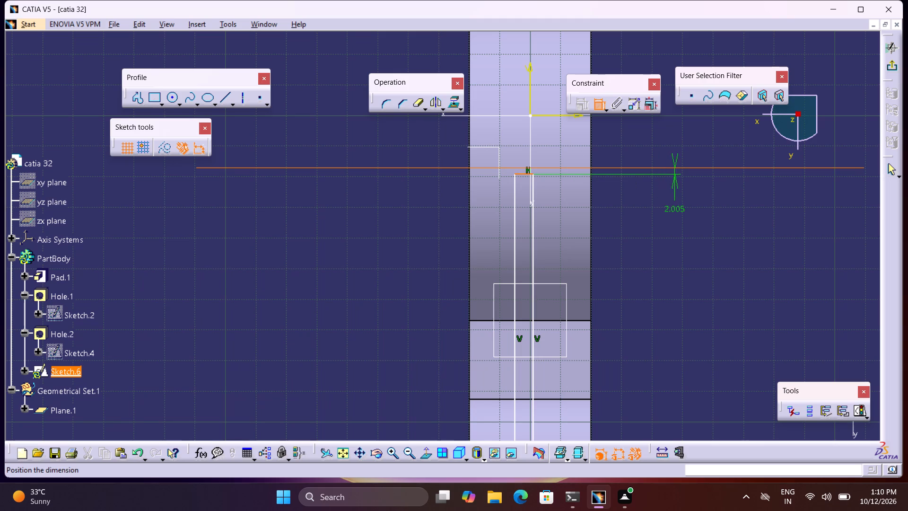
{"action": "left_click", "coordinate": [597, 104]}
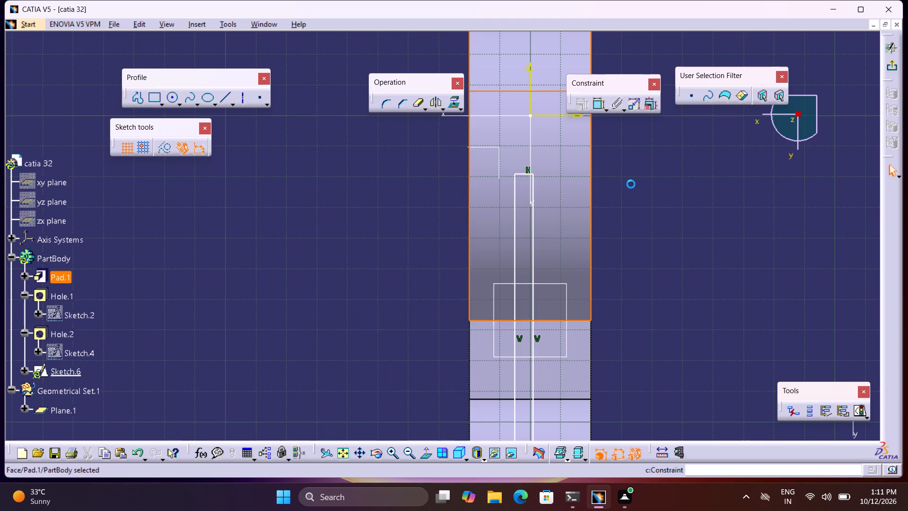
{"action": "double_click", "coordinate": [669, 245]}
Dimension the narrow rectangle's width and set it to 10 mm.
{"action": "left_click", "coordinate": [595, 104]}
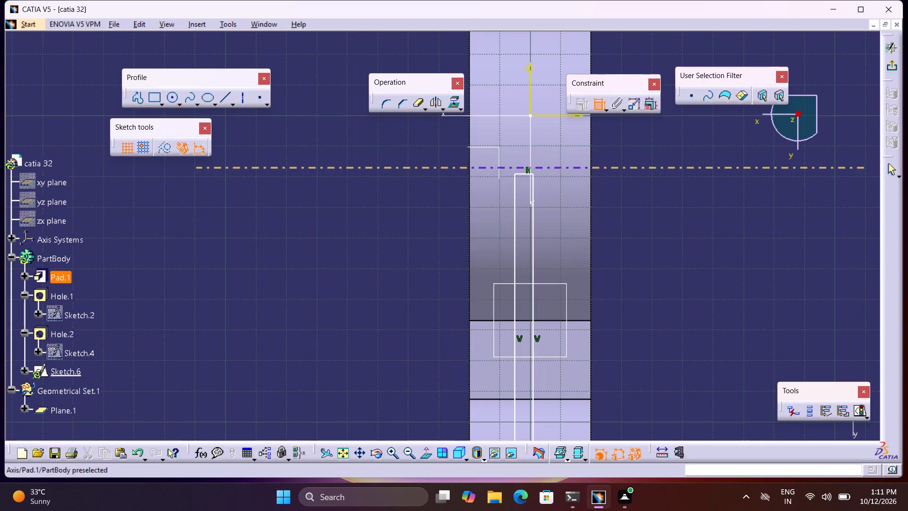
{"action": "left_click", "coordinate": [523, 173]}
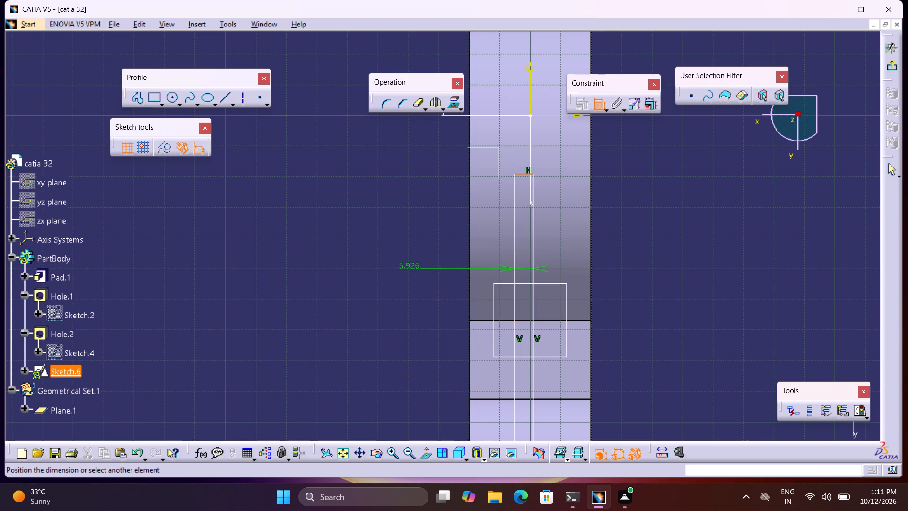
{"action": "left_click", "coordinate": [409, 268]}
{"action": "double_click", "coordinate": [414, 266]}
{"action": "key", "text": "1"}
{"action": "key", "text": "0"}
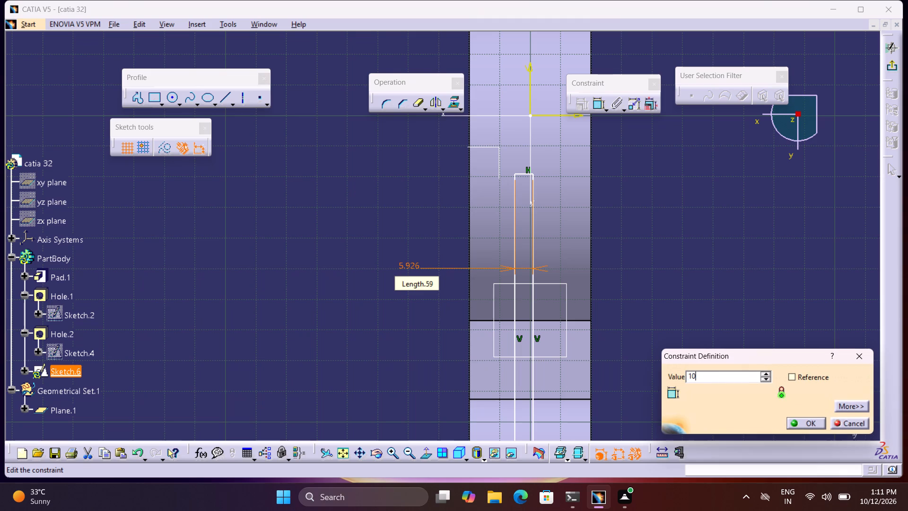
{"action": "key", "text": "Return"}
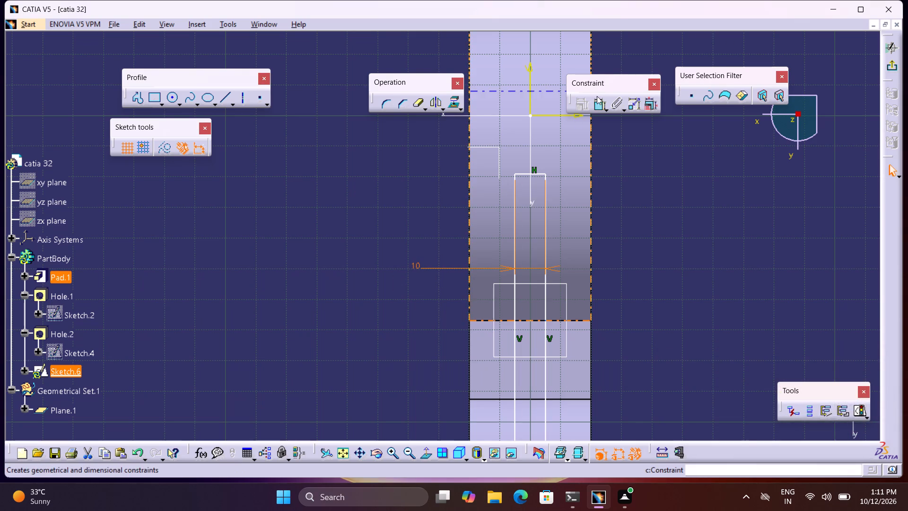
Dimension the offset between the rectangle's long edge and the nearer side edge of the part, and set it to 15 mm.
{"action": "left_click", "coordinate": [600, 96]}
{"action": "left_click", "coordinate": [544, 212]}
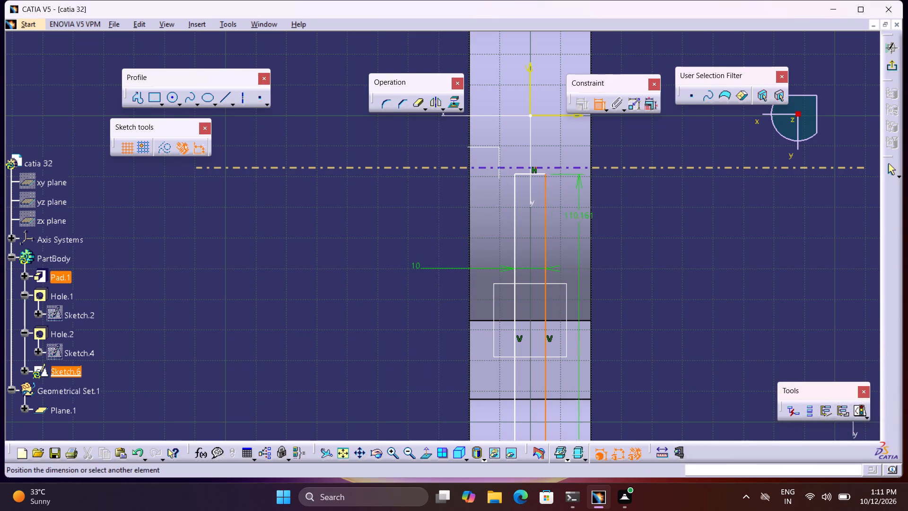
{"action": "left_click", "coordinate": [590, 223]}
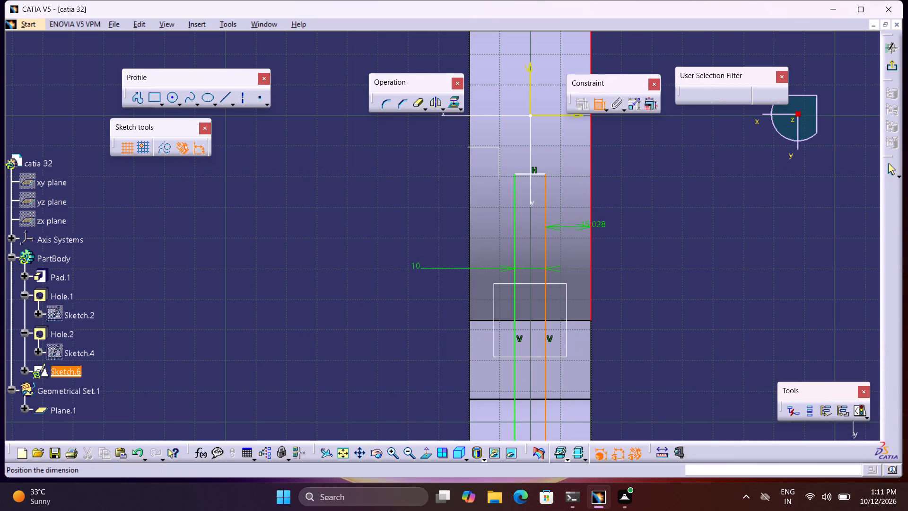
{"action": "left_click", "coordinate": [651, 263]}
{"action": "double_click", "coordinate": [653, 260]}
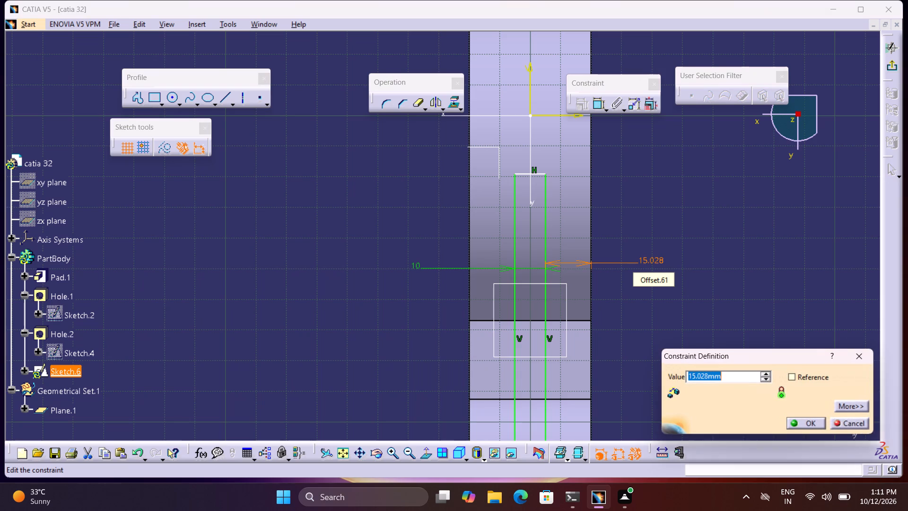
{"action": "type", "text": "15"}
{"action": "key", "text": "Return"}
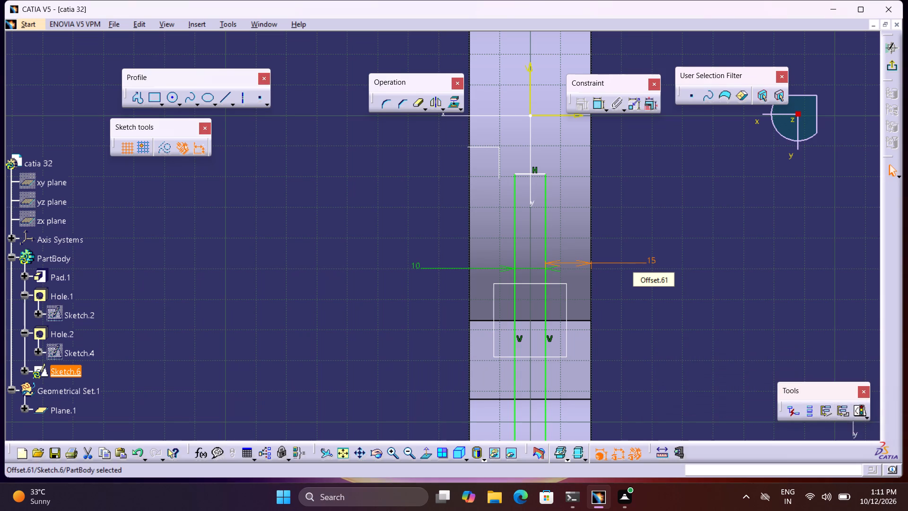
Examine the constrained rectangle's placement over the ring, arm and boss from several angles.
{"action": "middle_click_drag", "start_coordinate": [650, 302], "coordinate": [647, 185]}
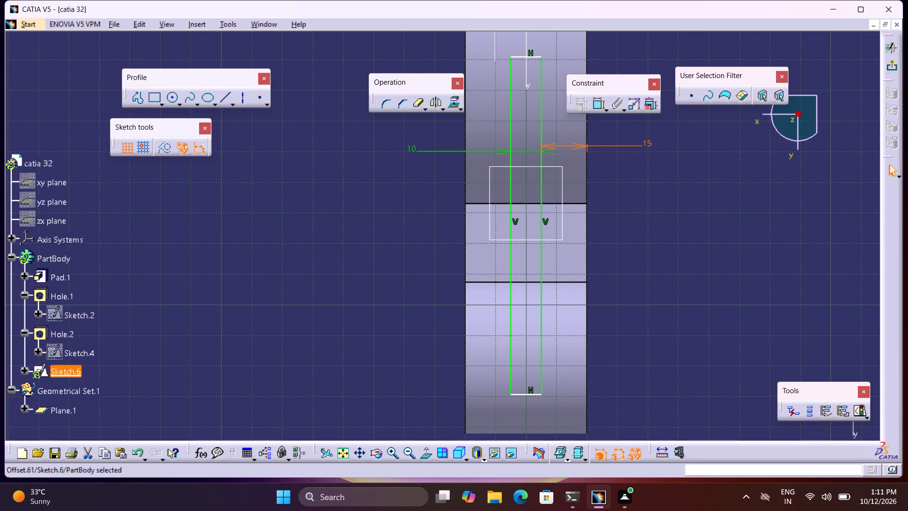
{"action": "middle_click_drag", "start_coordinate": [679, 241], "coordinate": [753, 155]}
{"action": "right_click_drag", "start_coordinate": [683, 235], "coordinate": [753, 150]}
{"action": "right_click_drag", "start_coordinate": [615, 224], "coordinate": [628, 198]}
{"action": "middle_click_drag", "start_coordinate": [615, 224], "coordinate": [628, 198]}
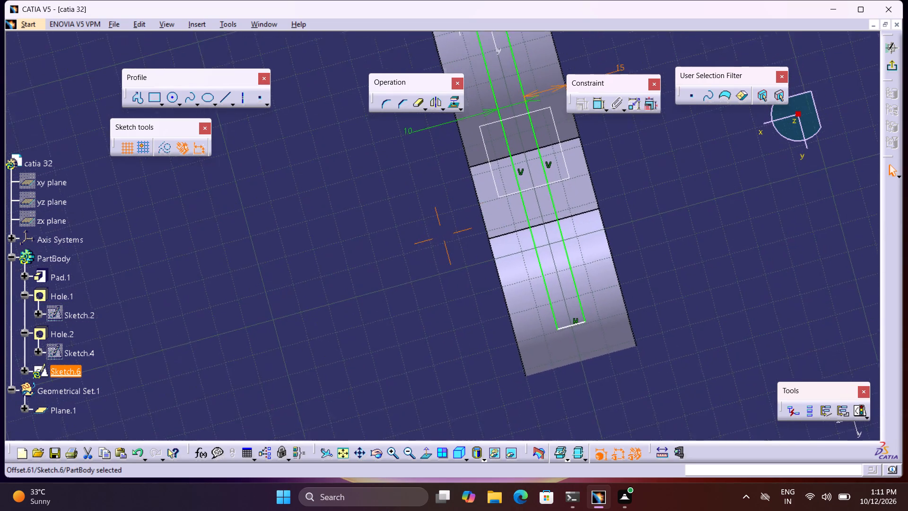
{"action": "right_click_drag", "start_coordinate": [628, 198], "coordinate": [634, 197]}
{"action": "middle_click_drag", "start_coordinate": [628, 198], "coordinate": [581, 300]}
{"action": "middle_click_drag", "start_coordinate": [500, 271], "coordinate": [602, 157]}
{"action": "right_click_drag", "start_coordinate": [500, 271], "coordinate": [602, 157]}
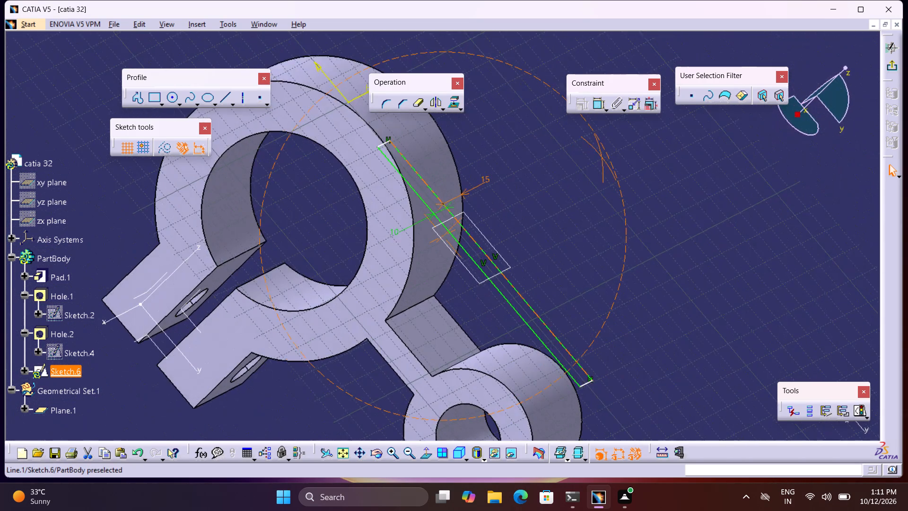
{"action": "middle_click_drag", "start_coordinate": [602, 157], "coordinate": [629, 143]}
{"action": "right_click_drag", "start_coordinate": [602, 157], "coordinate": [629, 143]}
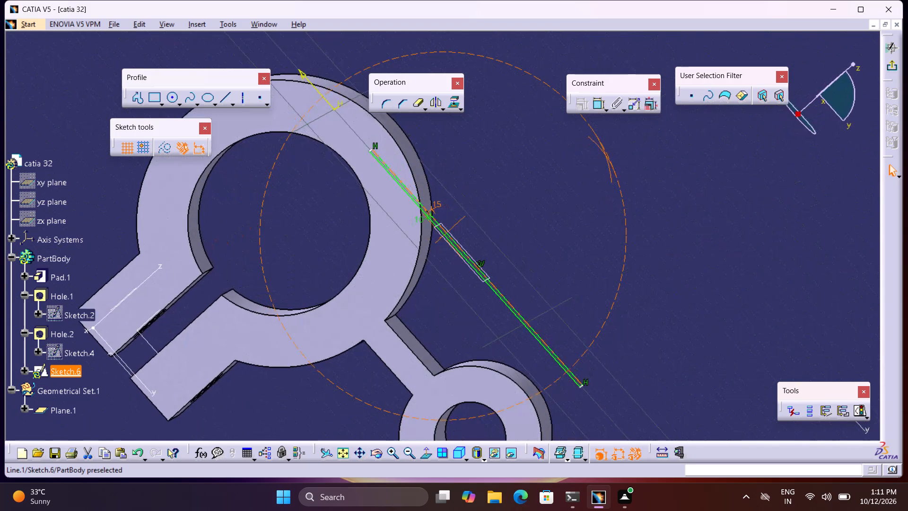
{"action": "middle_click_drag", "start_coordinate": [629, 143], "coordinate": [631, 143]}
{"action": "right_click_drag", "start_coordinate": [629, 143], "coordinate": [631, 143]}
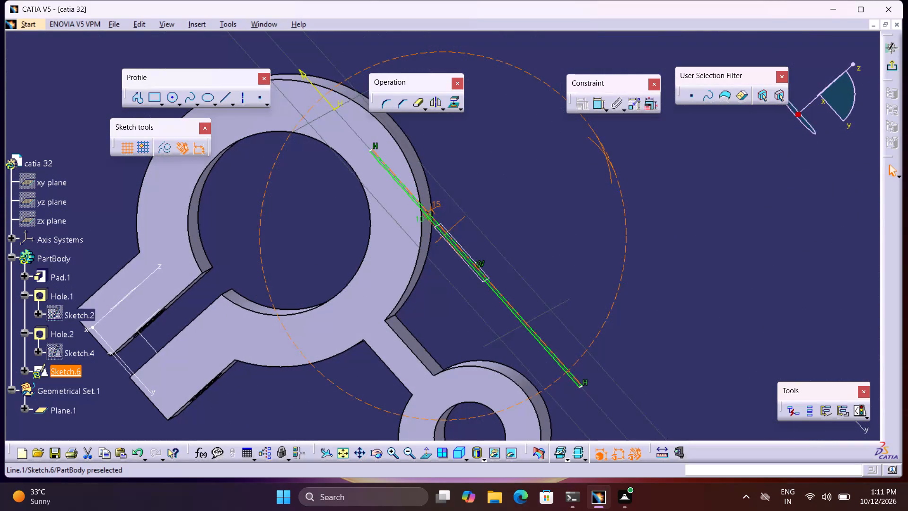
{"action": "right_click_drag", "start_coordinate": [631, 143], "coordinate": [583, 172]}
{"action": "middle_click_drag", "start_coordinate": [631, 143], "coordinate": [583, 172]}
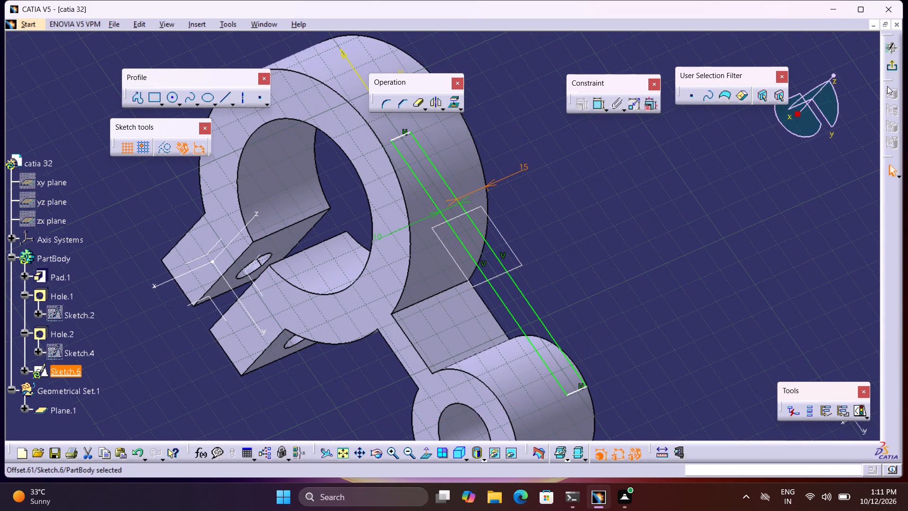
Exit the rectangle sketch to return to part modelling.
{"action": "left_click", "coordinate": [888, 75]}
{"action": "left_click", "coordinate": [889, 70]}
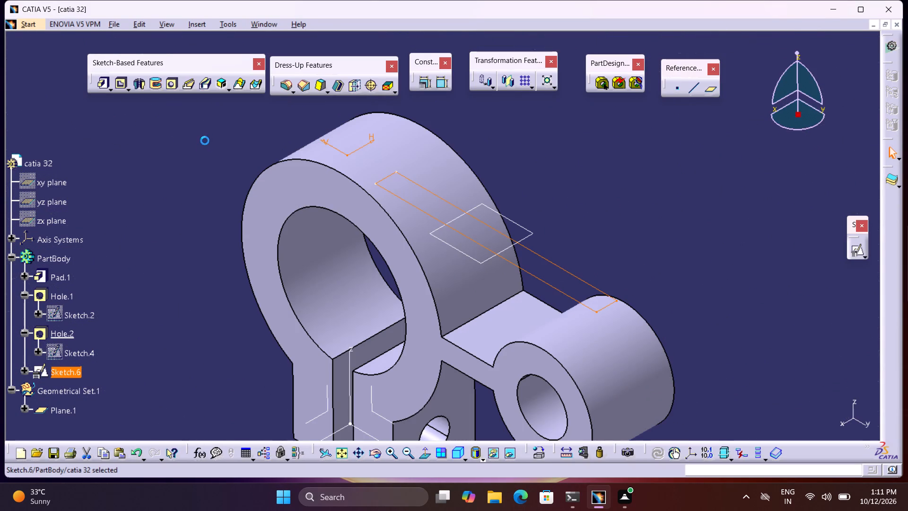
Start a 20 mm pad of the rectangle sketch in the reversed direction, with mirrored extent, and preview it.
{"action": "left_click", "coordinate": [100, 89]}
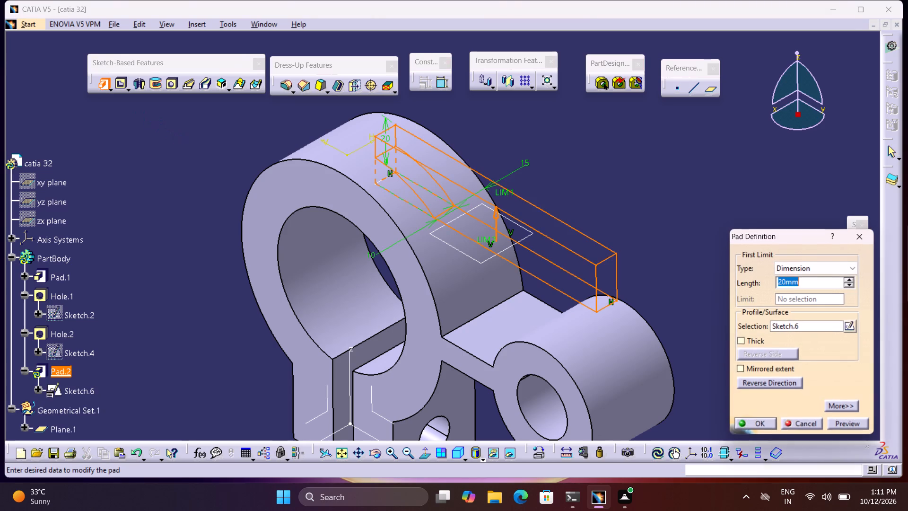
{"action": "left_click", "coordinate": [757, 384]}
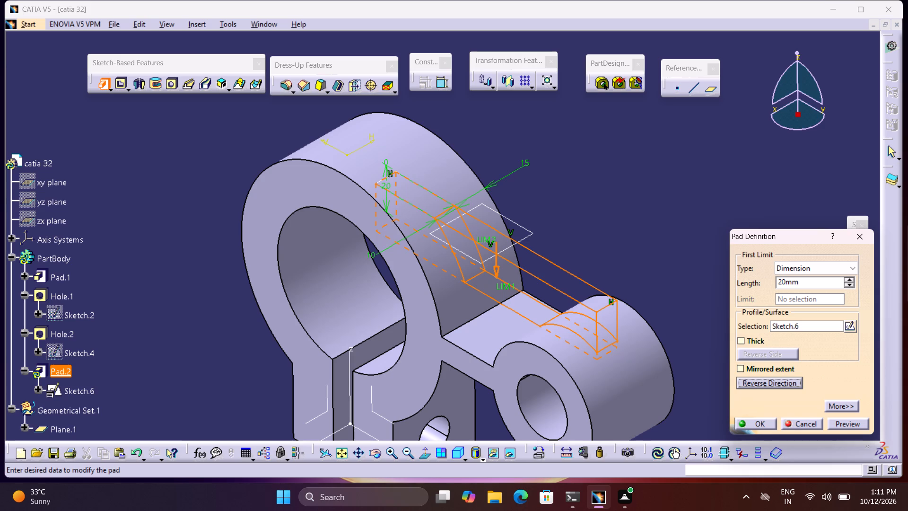
{"action": "left_click", "coordinate": [833, 422]}
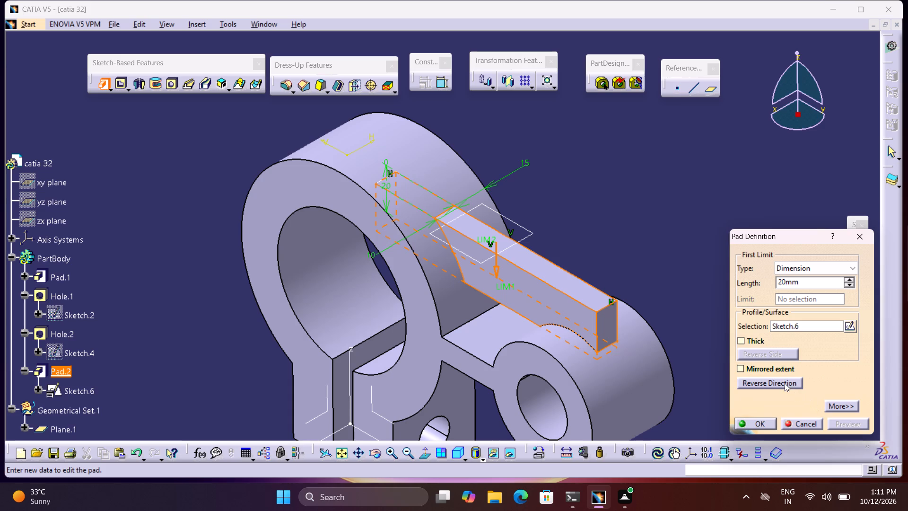
{"action": "left_click", "coordinate": [768, 371]}
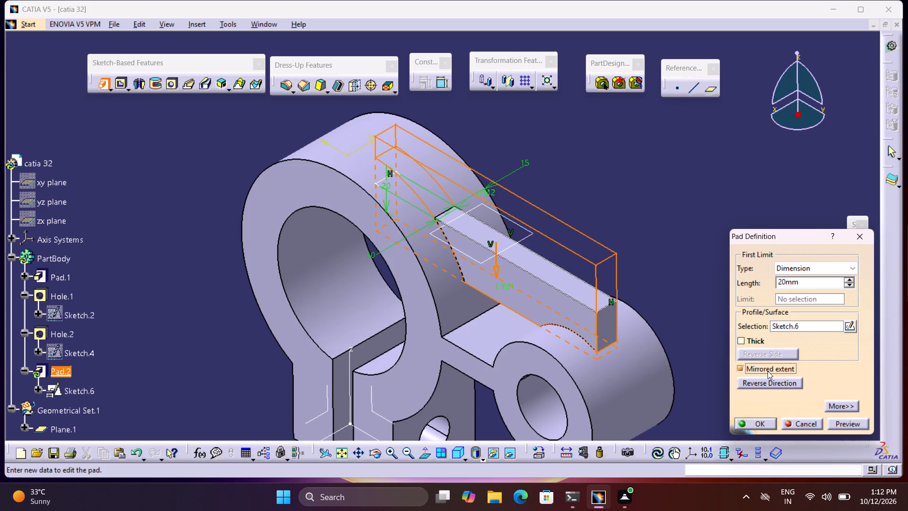
{"action": "left_click", "coordinate": [836, 424]}
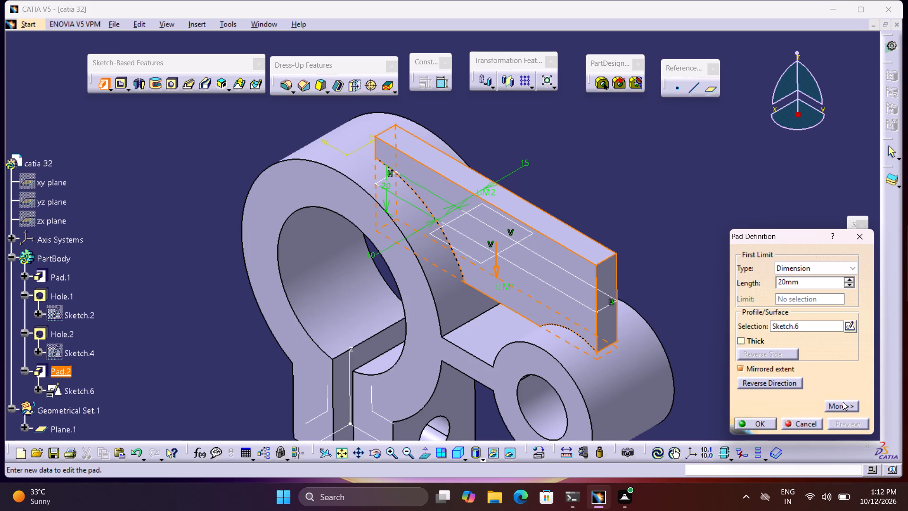
Replace the pad's mirrored extent with a separate second limit of 25 mm and preview it.
{"action": "left_click", "coordinate": [844, 405]}
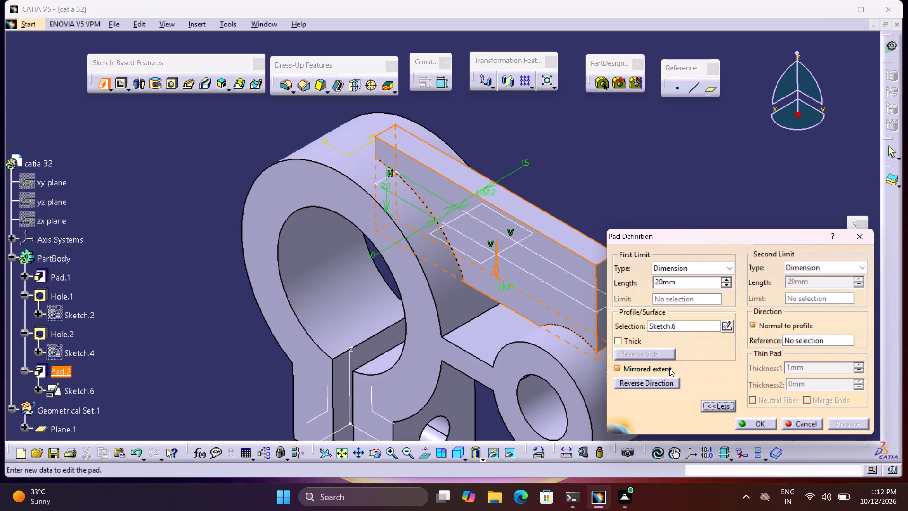
{"action": "left_click", "coordinate": [669, 368]}
{"action": "left_click_drag", "start_coordinate": [821, 281], "coordinate": [752, 295]}
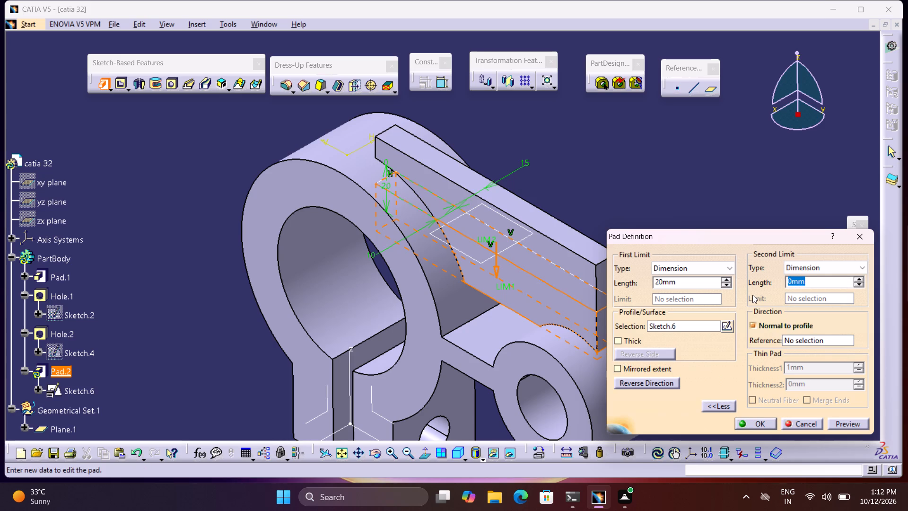
{"action": "type", "text": "25"}
{"action": "left_click", "coordinate": [834, 424]}
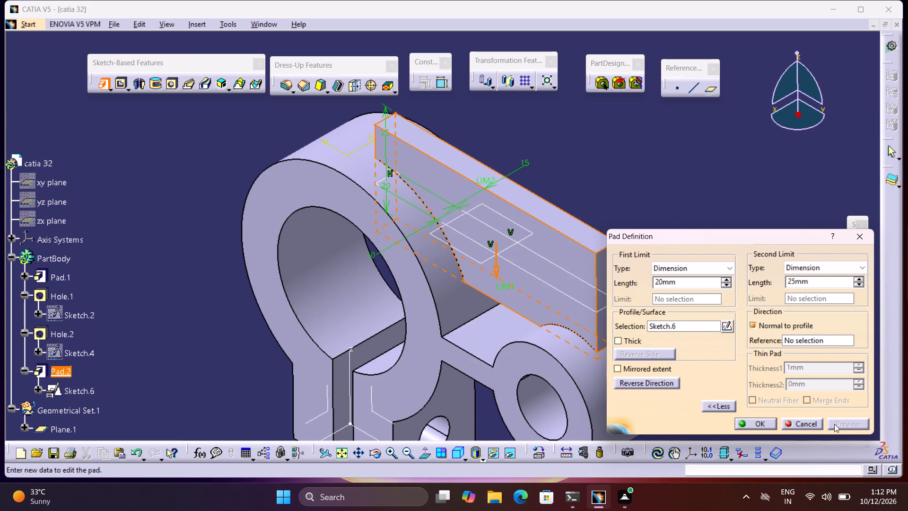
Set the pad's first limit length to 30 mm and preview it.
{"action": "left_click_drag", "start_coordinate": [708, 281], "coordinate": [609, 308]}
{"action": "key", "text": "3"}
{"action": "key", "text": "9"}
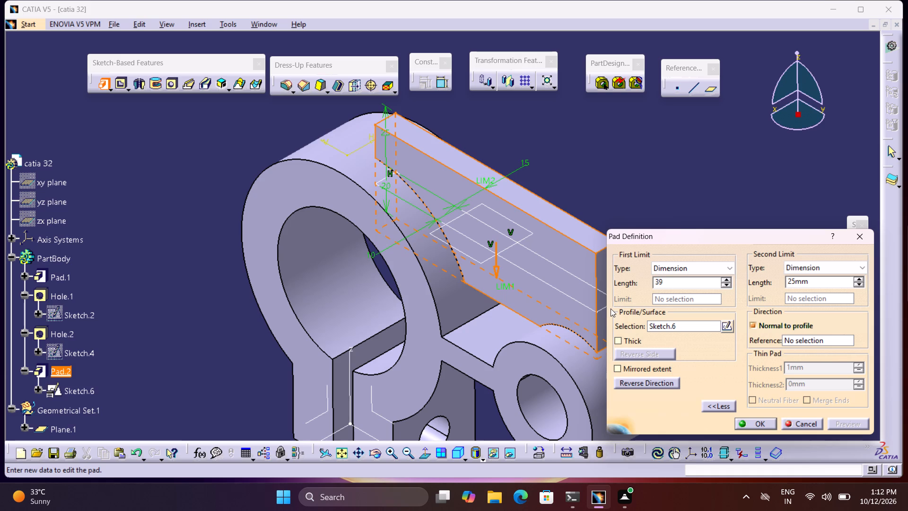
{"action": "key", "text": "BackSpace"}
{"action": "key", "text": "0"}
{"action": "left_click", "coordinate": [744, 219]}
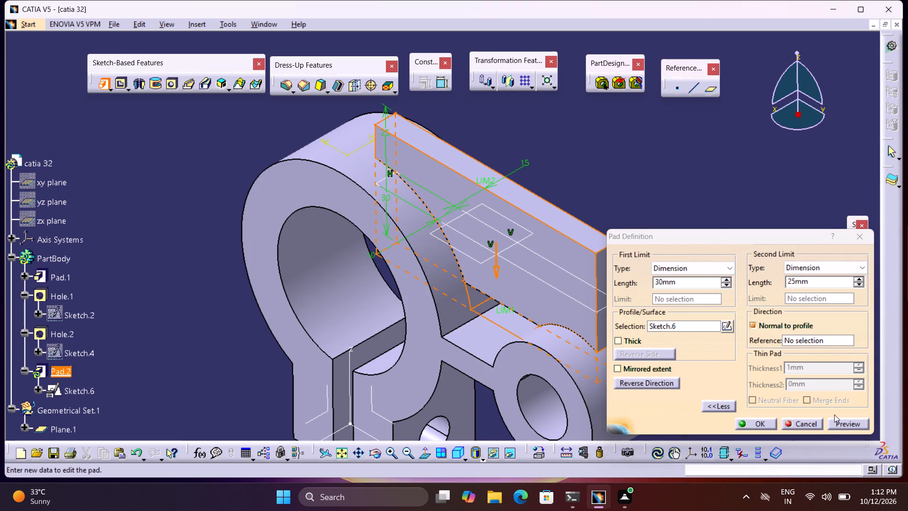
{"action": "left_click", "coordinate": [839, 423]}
Set the pad's first limit length to 35 mm.
{"action": "left_click_drag", "start_coordinate": [699, 284], "coordinate": [686, 289]}
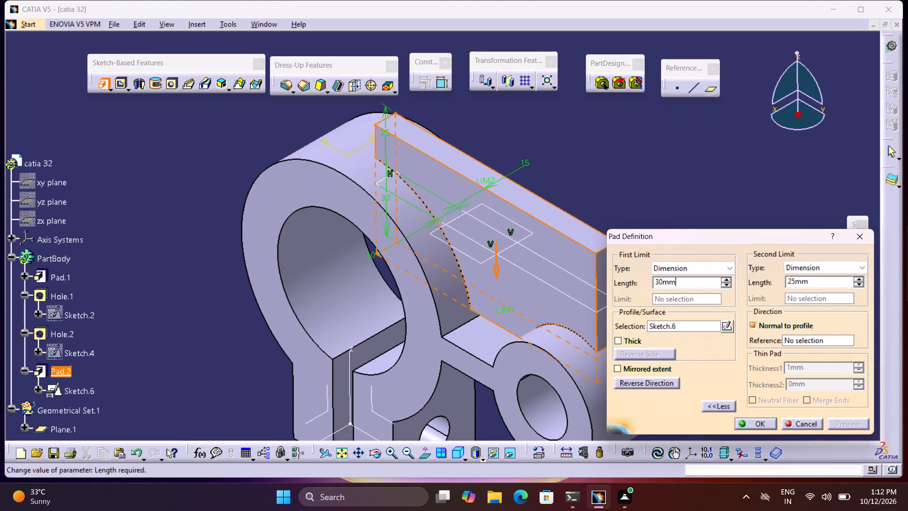
{"action": "left_click_drag", "start_coordinate": [686, 289], "coordinate": [625, 300]}
{"action": "key", "text": "3"}
{"action": "key", "text": "5"}
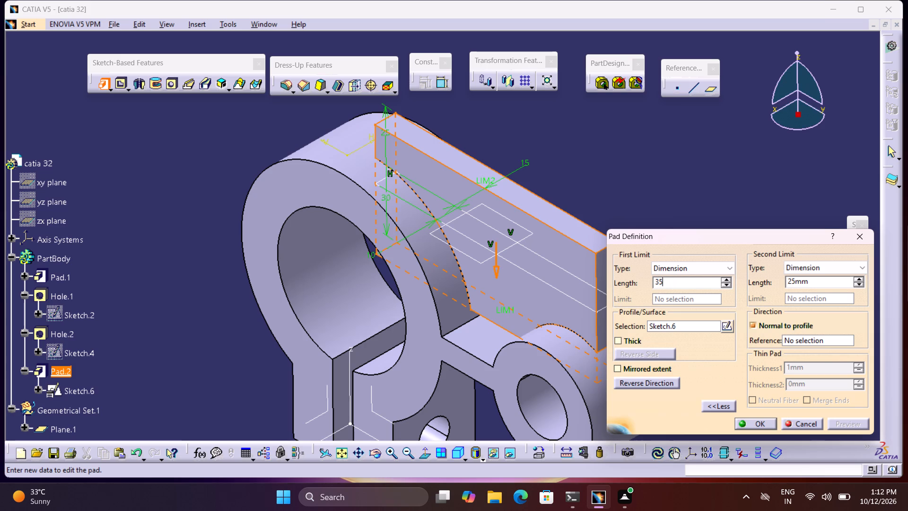
{"action": "left_click", "coordinate": [717, 213]}
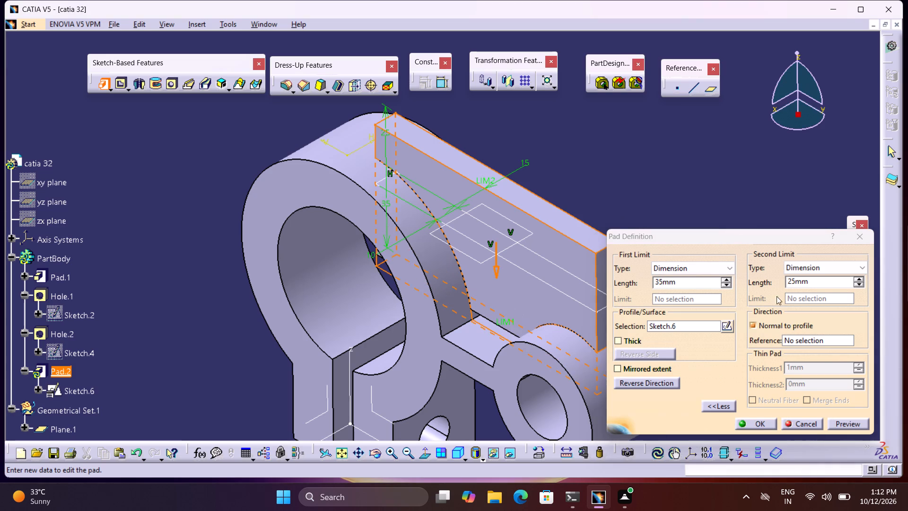
Preview the pad and examine from several angles how it meets the ring and the small boss.
{"action": "left_click", "coordinate": [839, 425]}
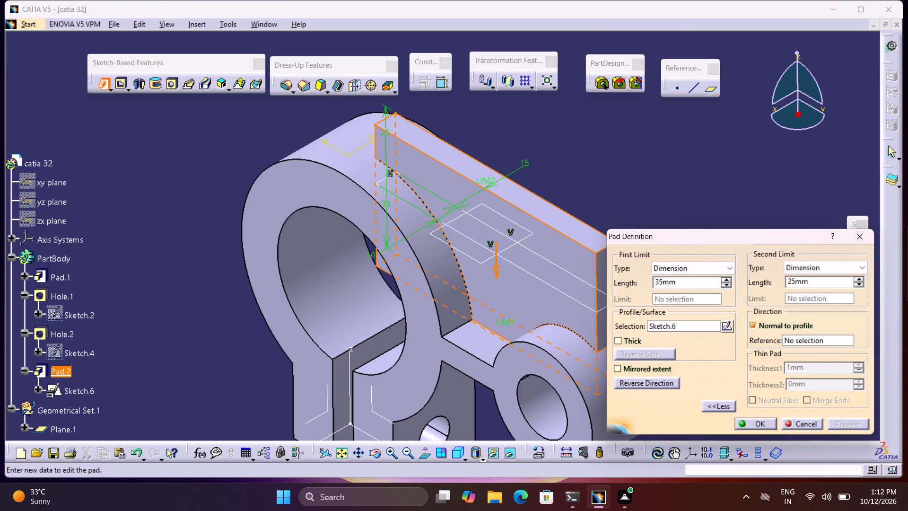
{"action": "middle_click_drag", "start_coordinate": [548, 358], "coordinate": [549, 352]}
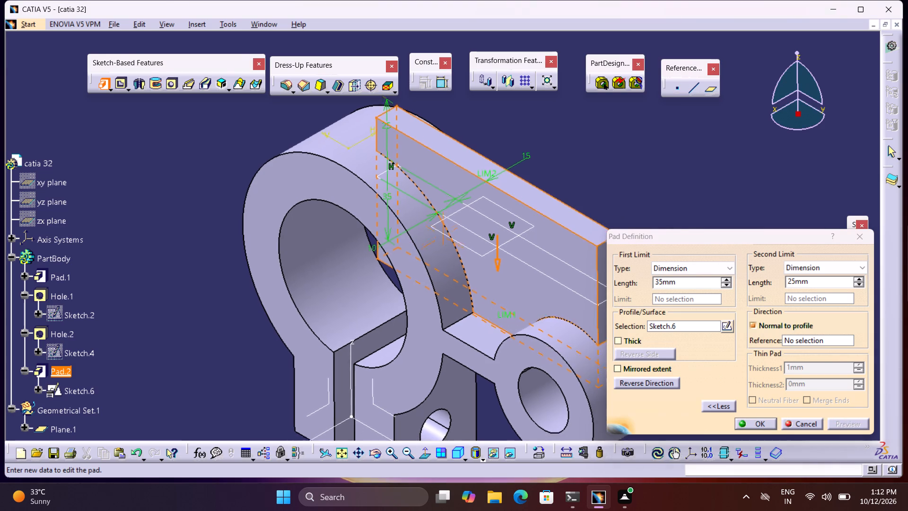
{"action": "middle_click_drag", "start_coordinate": [549, 352], "coordinate": [601, 263]}
{"action": "right_click_drag", "start_coordinate": [550, 349], "coordinate": [602, 262]}
{"action": "middle_click_drag", "start_coordinate": [509, 330], "coordinate": [512, 239]}
{"action": "right_click_drag", "start_coordinate": [508, 317], "coordinate": [507, 238]}
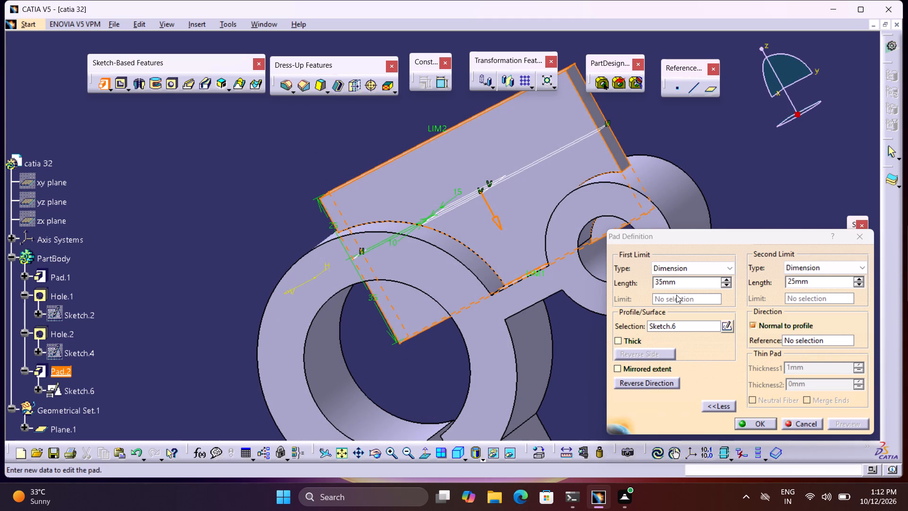
{"action": "middle_click_drag", "start_coordinate": [471, 273], "coordinate": [496, 312]}
{"action": "right_click_drag", "start_coordinate": [480, 281], "coordinate": [495, 312]}
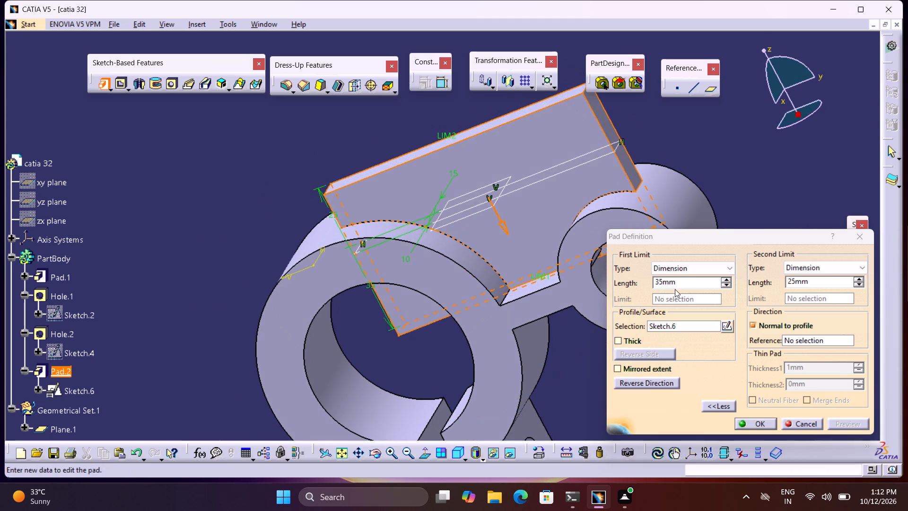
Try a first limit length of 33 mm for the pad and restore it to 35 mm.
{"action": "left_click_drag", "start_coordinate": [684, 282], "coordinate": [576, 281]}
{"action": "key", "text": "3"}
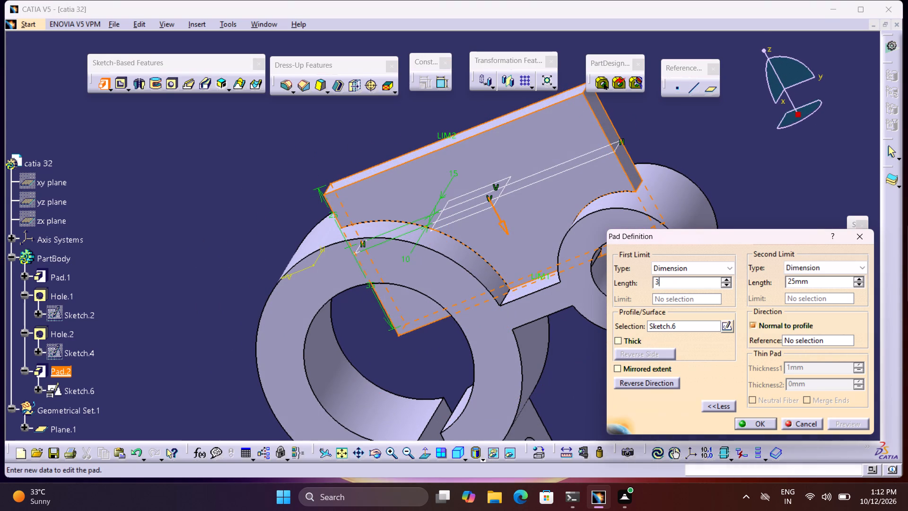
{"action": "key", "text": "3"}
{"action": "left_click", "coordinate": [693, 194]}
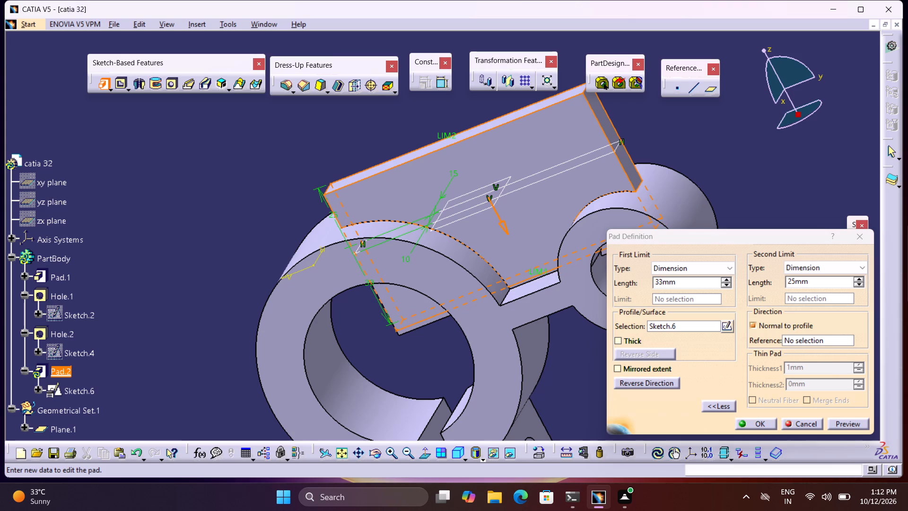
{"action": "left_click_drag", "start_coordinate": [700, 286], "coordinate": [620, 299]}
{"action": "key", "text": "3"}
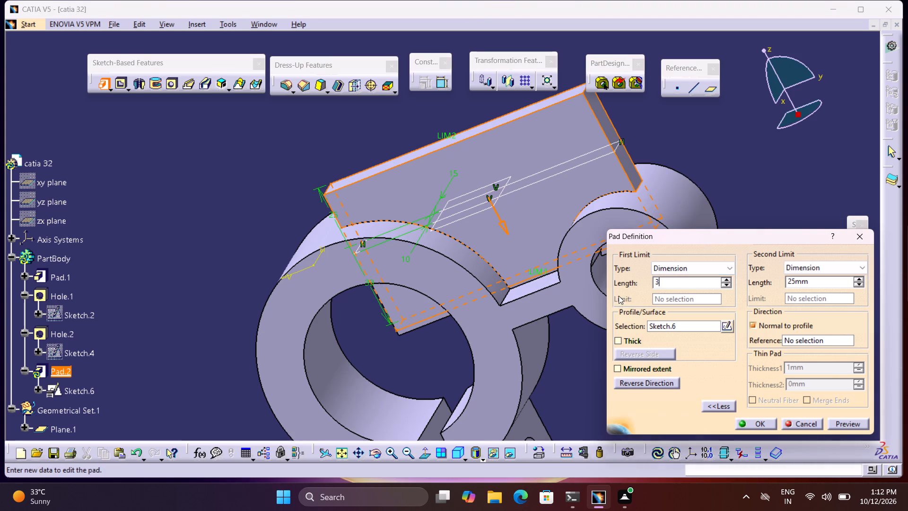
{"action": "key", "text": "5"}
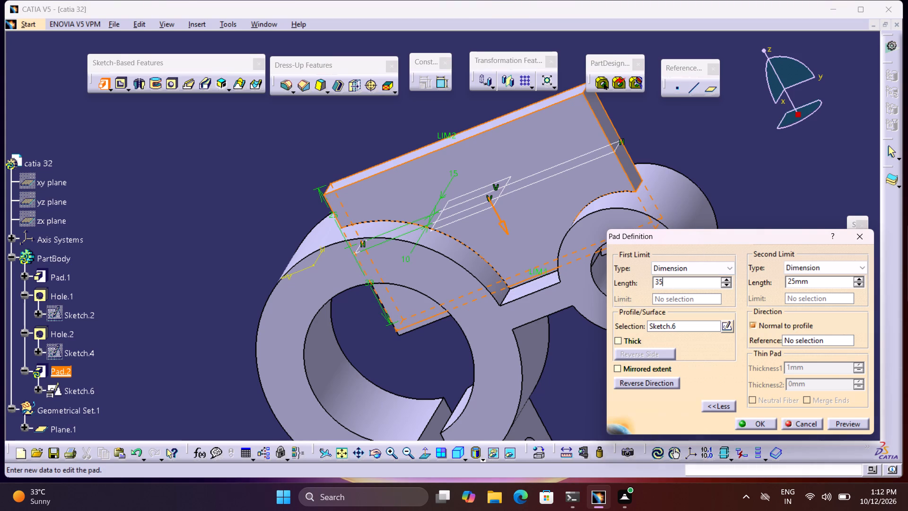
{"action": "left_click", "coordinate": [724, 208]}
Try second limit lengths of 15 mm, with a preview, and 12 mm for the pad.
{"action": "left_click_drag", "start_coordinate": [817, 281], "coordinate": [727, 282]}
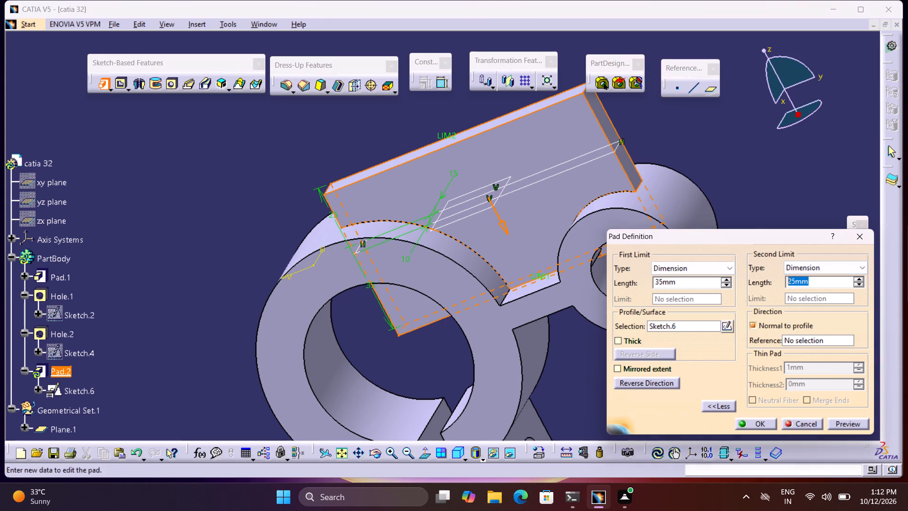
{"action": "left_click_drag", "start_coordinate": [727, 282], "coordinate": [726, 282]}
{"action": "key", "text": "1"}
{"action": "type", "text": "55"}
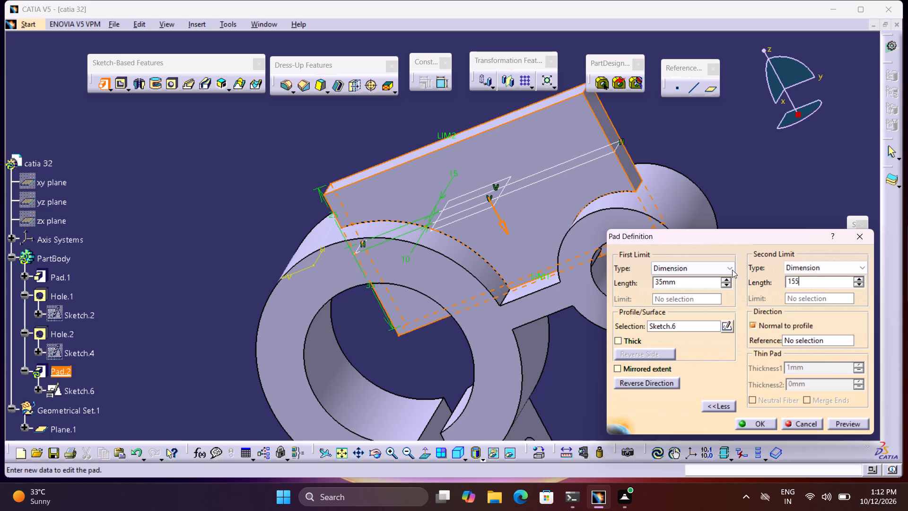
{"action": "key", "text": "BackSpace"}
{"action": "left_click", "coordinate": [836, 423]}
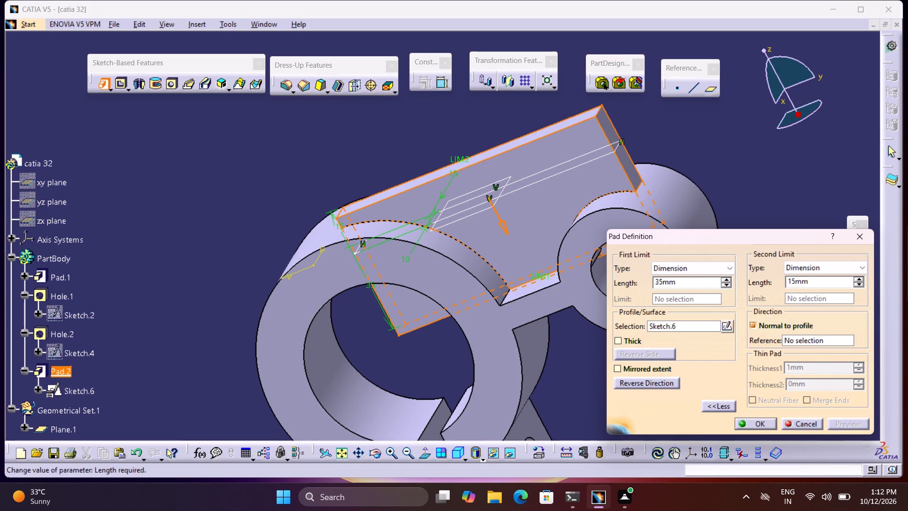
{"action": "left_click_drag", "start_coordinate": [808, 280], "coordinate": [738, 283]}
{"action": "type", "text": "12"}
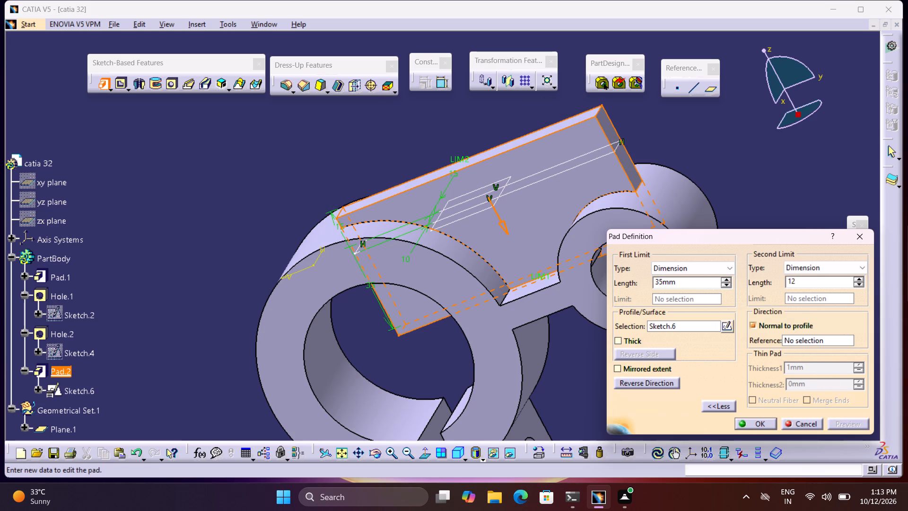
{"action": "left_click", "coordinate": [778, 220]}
Set the pad's second limit length to 8 mm, preview it and complete the pad.
{"action": "left_click_drag", "start_coordinate": [812, 279], "coordinate": [745, 290]}
{"action": "key", "text": "8"}
{"action": "left_click", "coordinate": [851, 423]}
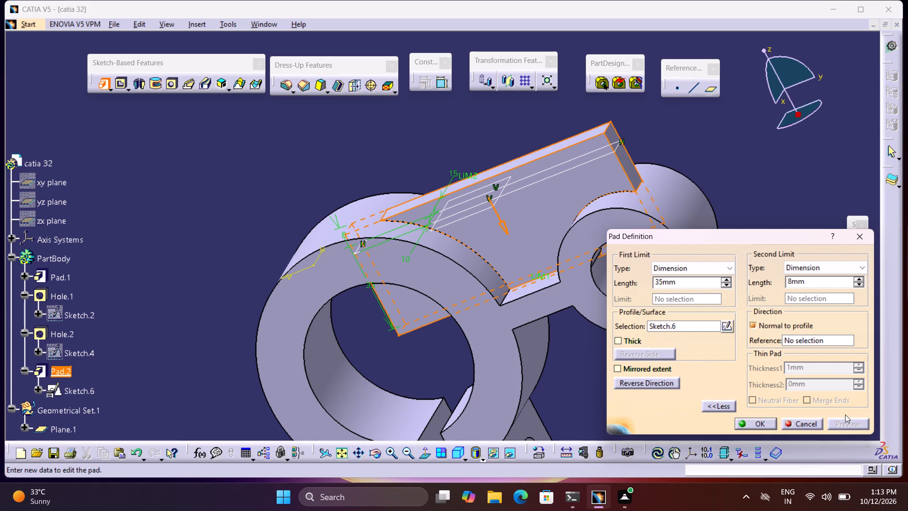
{"action": "left_click", "coordinate": [765, 422]}
{"action": "left_click", "coordinate": [714, 407]}
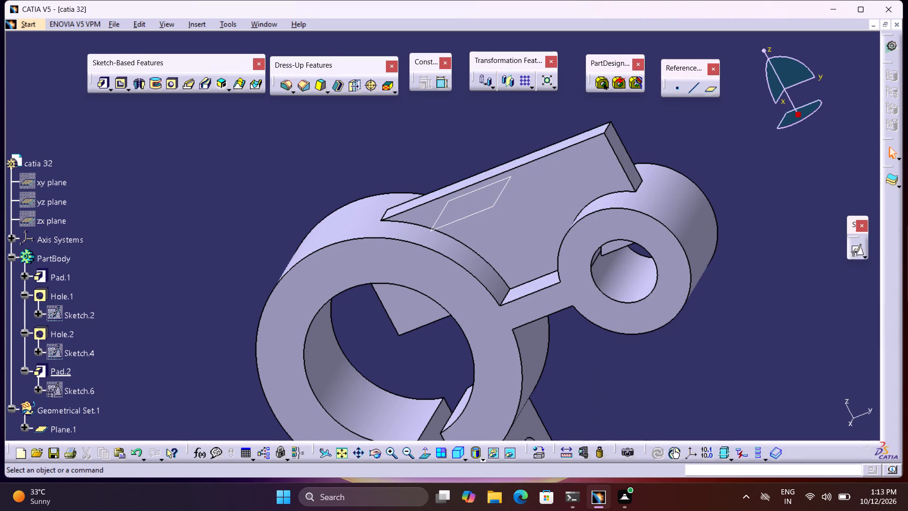
Open a positioned sketch on the rib pad's face exposed inside the small boss hole.
{"action": "middle_click_drag", "start_coordinate": [568, 388], "coordinate": [585, 378]}
{"action": "right_click_drag", "start_coordinate": [572, 384], "coordinate": [585, 378]}
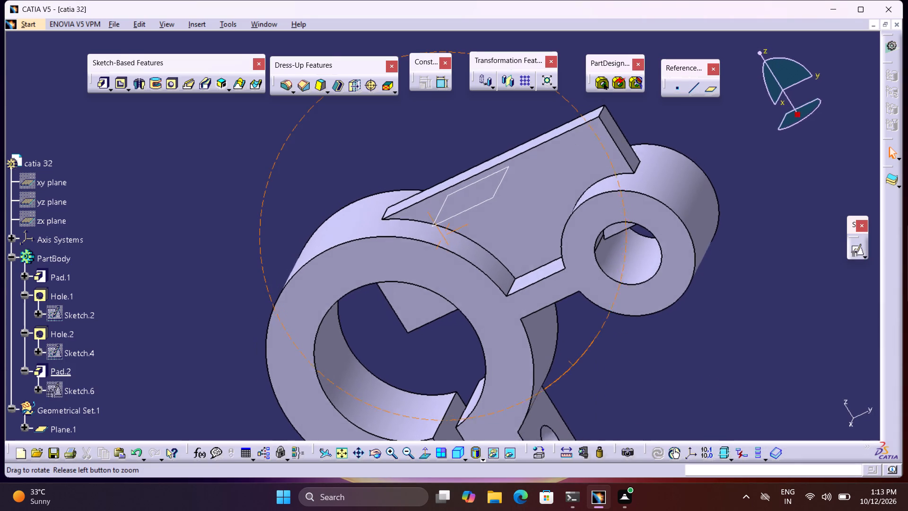
{"action": "right_click_drag", "start_coordinate": [585, 378], "coordinate": [495, 381]}
{"action": "middle_click_drag", "start_coordinate": [585, 378], "coordinate": [495, 381]}
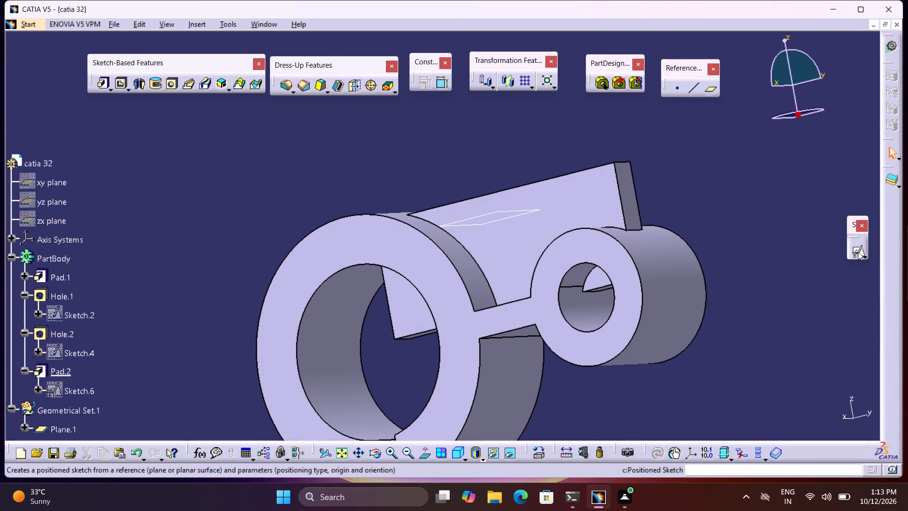
{"action": "left_click", "coordinate": [858, 252]}
{"action": "left_click", "coordinate": [595, 283]}
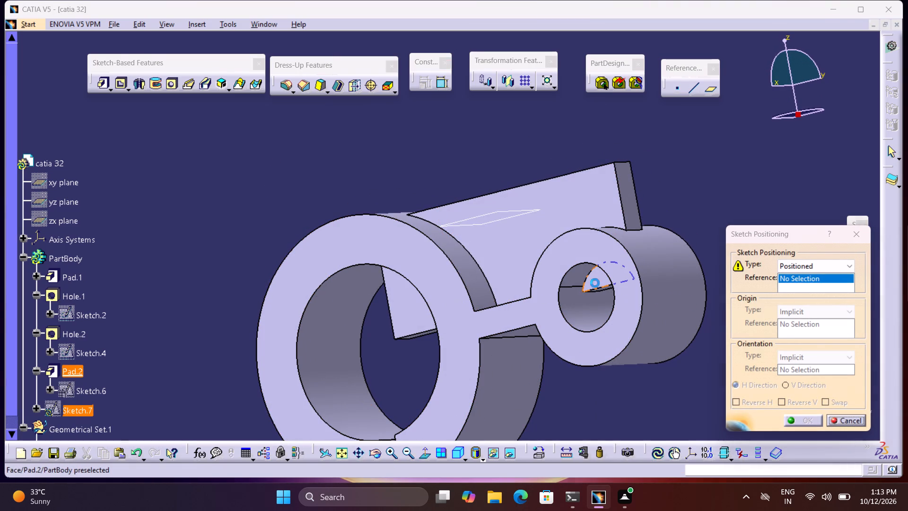
{"action": "left_click", "coordinate": [801, 422]}
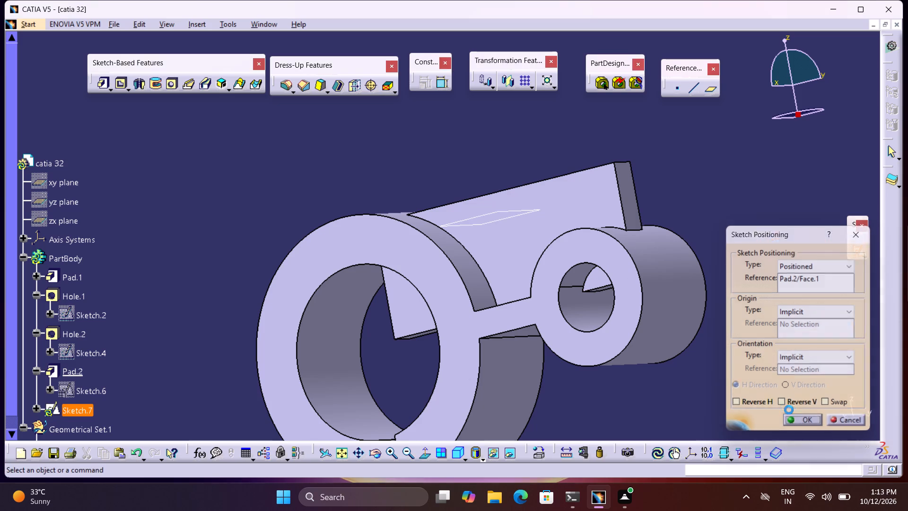
Sketch a circle about 22.6 mm in diameter, centred in the small boss hole.
{"action": "middle_click_drag", "start_coordinate": [736, 391], "coordinate": [733, 385]}
{"action": "right_click", "coordinate": [735, 391]}
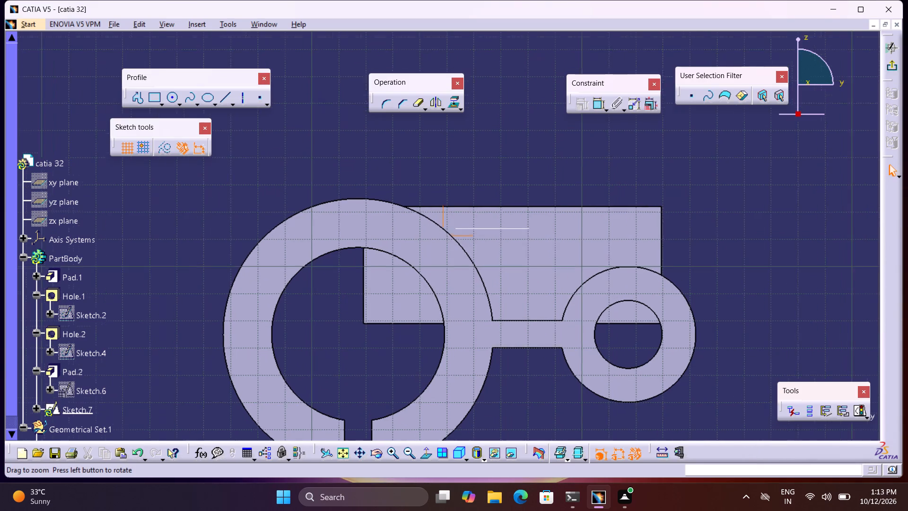
{"action": "middle_click_drag", "start_coordinate": [733, 385], "coordinate": [719, 336]}
{"action": "middle_click_drag", "start_coordinate": [739, 368], "coordinate": [363, 226]}
{"action": "middle_click_drag", "start_coordinate": [521, 384], "coordinate": [518, 382]}
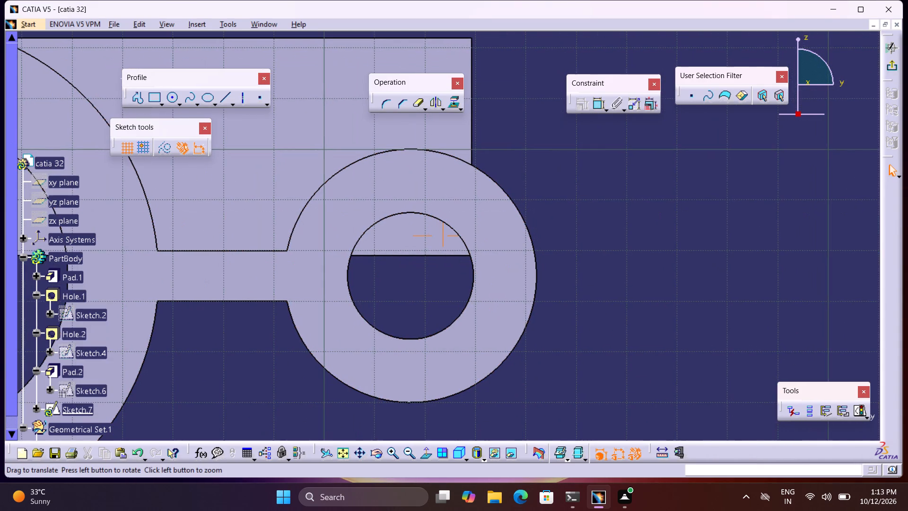
{"action": "middle_click_drag", "start_coordinate": [518, 382], "coordinate": [498, 324]}
{"action": "right_click", "coordinate": [518, 382]}
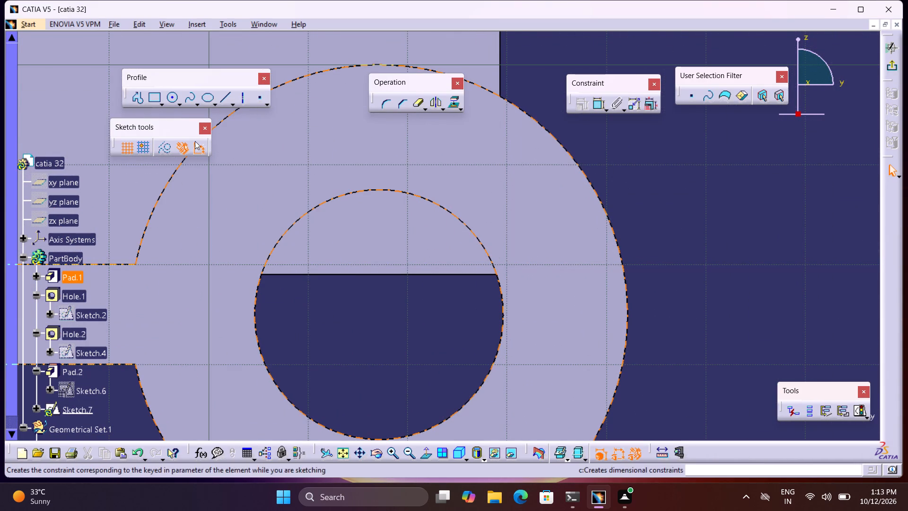
{"action": "left_click", "coordinate": [171, 98]}
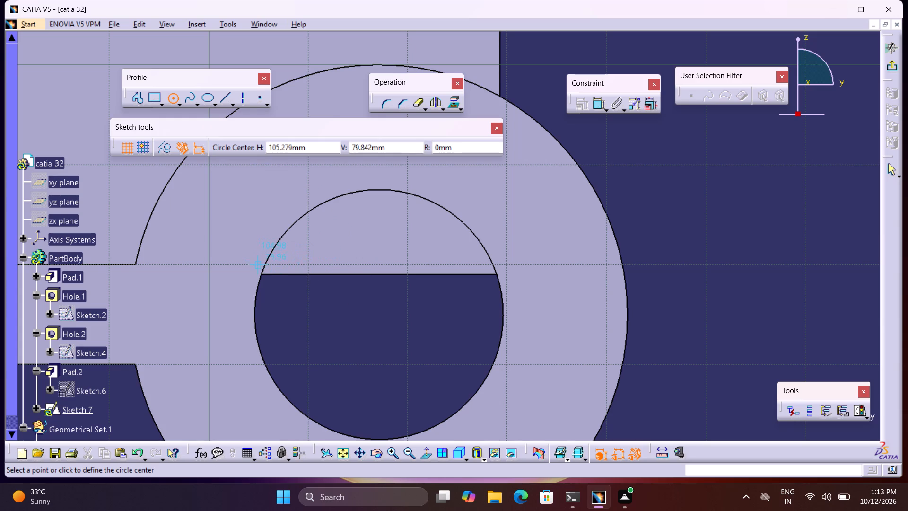
{"action": "left_click", "coordinate": [378, 314]}
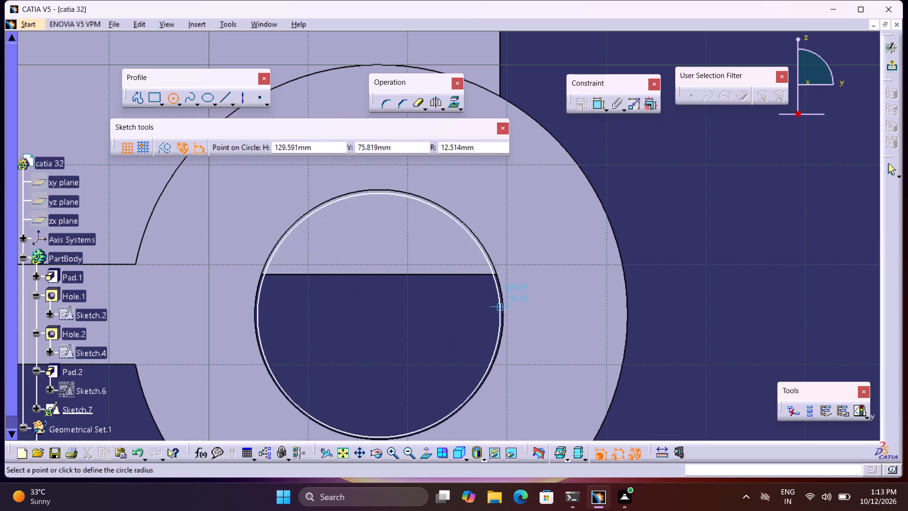
{"action": "left_click", "coordinate": [487, 290]}
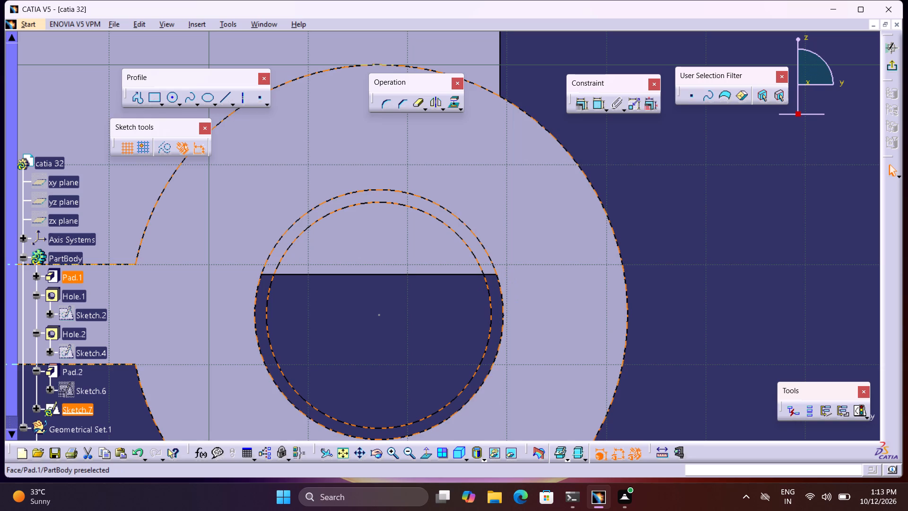
Constrain the sketched circle to be coincident with the small boss hole's edge.
{"action": "left_click", "coordinate": [596, 108]}
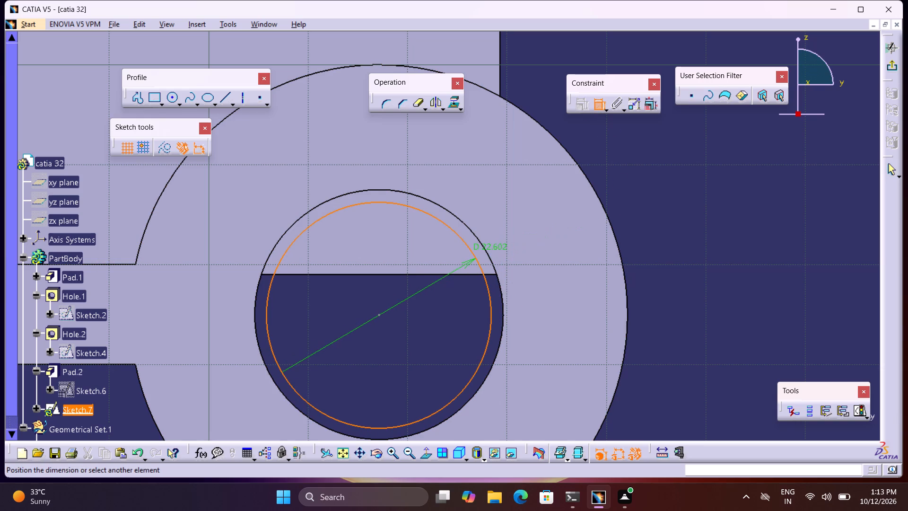
{"action": "left_click", "coordinate": [487, 254]}
{"action": "right_click", "coordinate": [487, 254]}
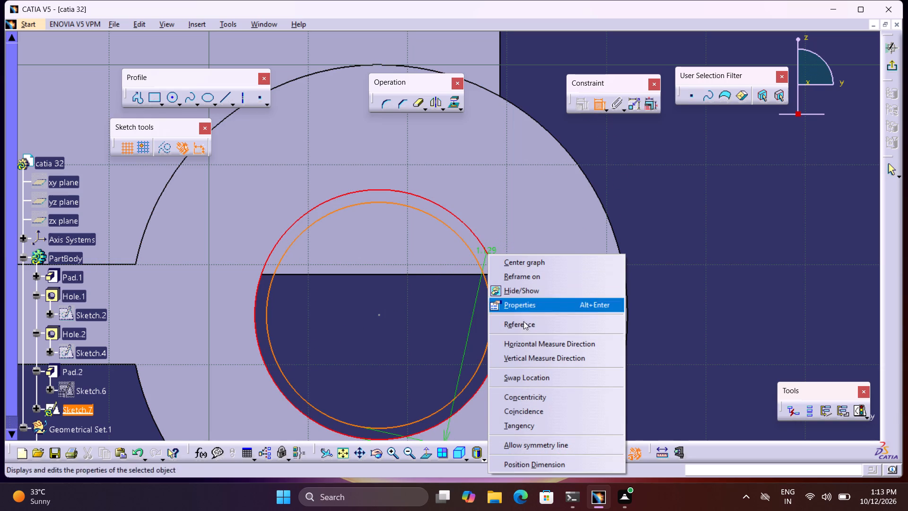
{"action": "left_click", "coordinate": [559, 411]}
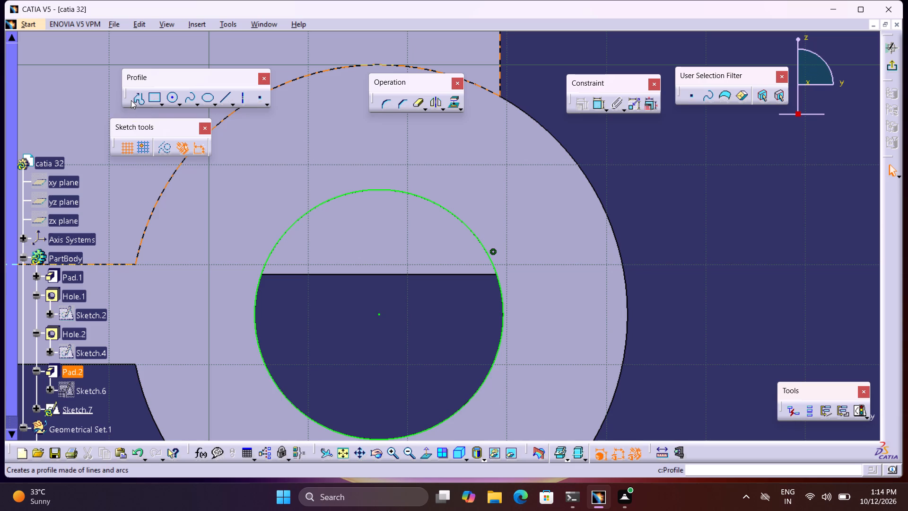
Draw a horizontal line about 23.6 mm long across the circle, along the rib pad's lower edge.
{"action": "left_click", "coordinate": [137, 97]}
{"action": "left_click", "coordinate": [263, 273]}
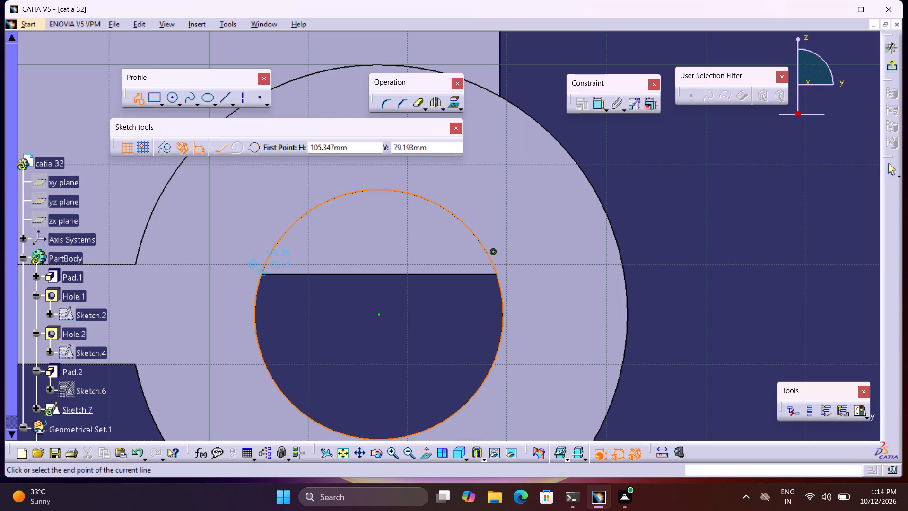
{"action": "left_click", "coordinate": [496, 274]}
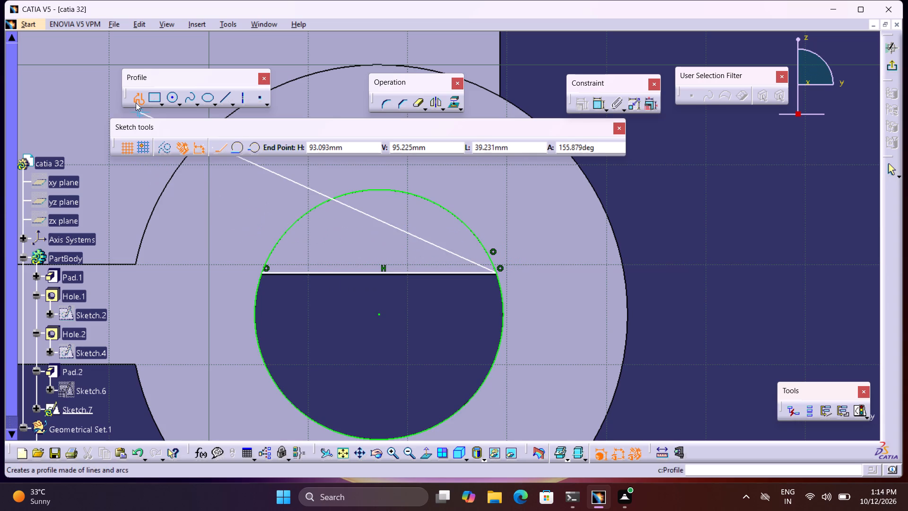
{"action": "left_click", "coordinate": [136, 101]}
Trim away the part of the circle below the horizontal line using Quick Trim.
{"action": "left_click", "coordinate": [417, 103]}
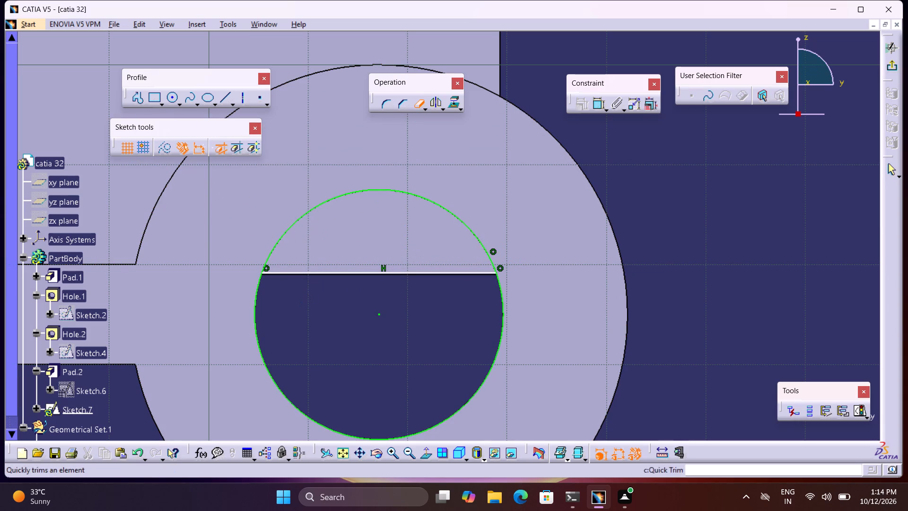
{"action": "left_click", "coordinate": [258, 293]}
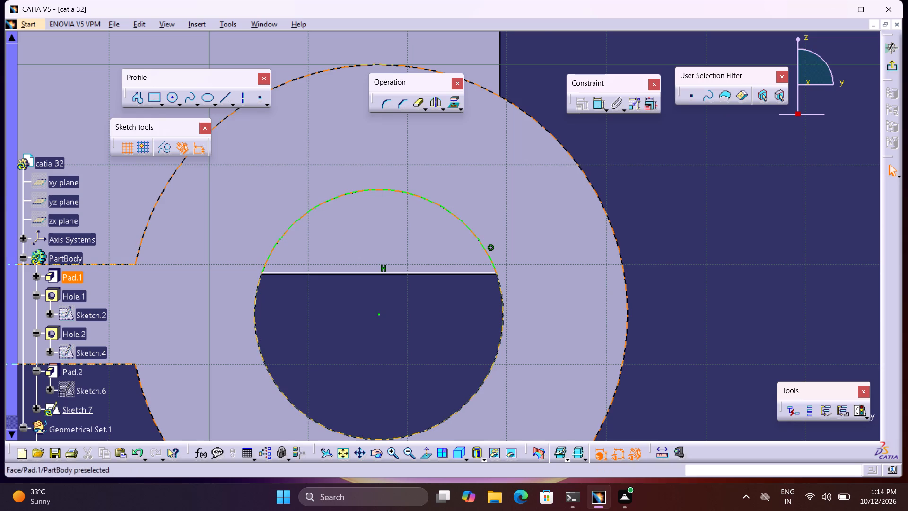
Sketch a circle inside the large ring's hole, overlapping the lower corner of the protruding rib pad.
{"action": "middle_click_drag", "start_coordinate": [297, 203], "coordinate": [865, 186]}
{"action": "middle_click_drag", "start_coordinate": [234, 263], "coordinate": [579, 366]}
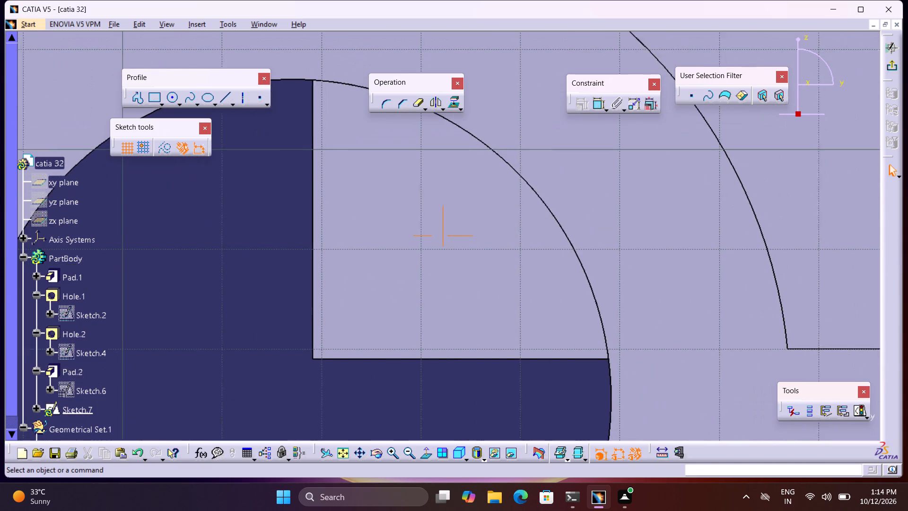
{"action": "middle_click_drag", "start_coordinate": [579, 366], "coordinate": [568, 367]}
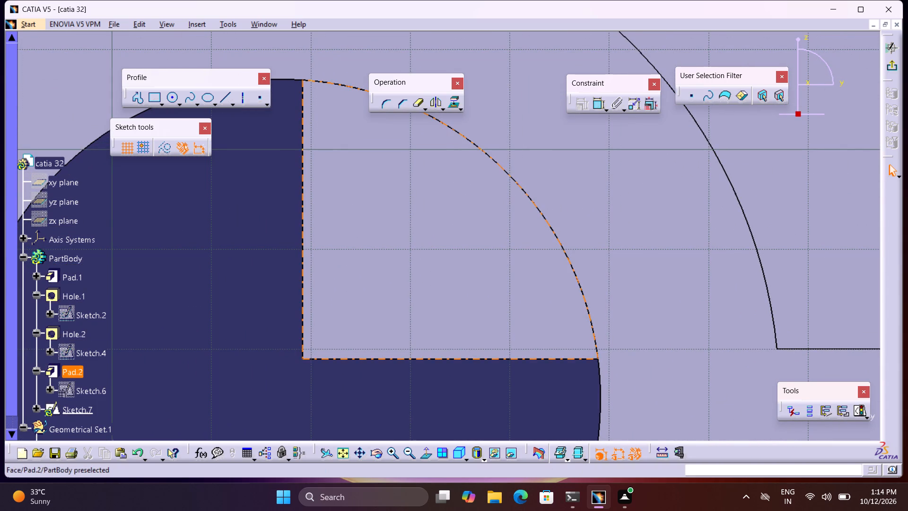
{"action": "left_click", "coordinate": [172, 99]}
{"action": "middle_click_drag", "start_coordinate": [291, 247], "coordinate": [297, 153]}
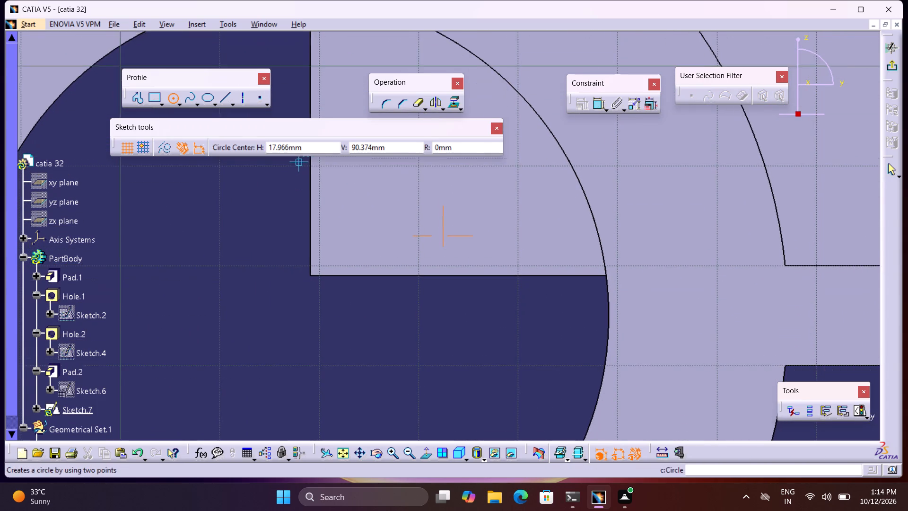
{"action": "middle_click_drag", "start_coordinate": [297, 153], "coordinate": [297, 153]}
{"action": "left_click", "coordinate": [270, 257]}
{"action": "left_click", "coordinate": [405, 346]}
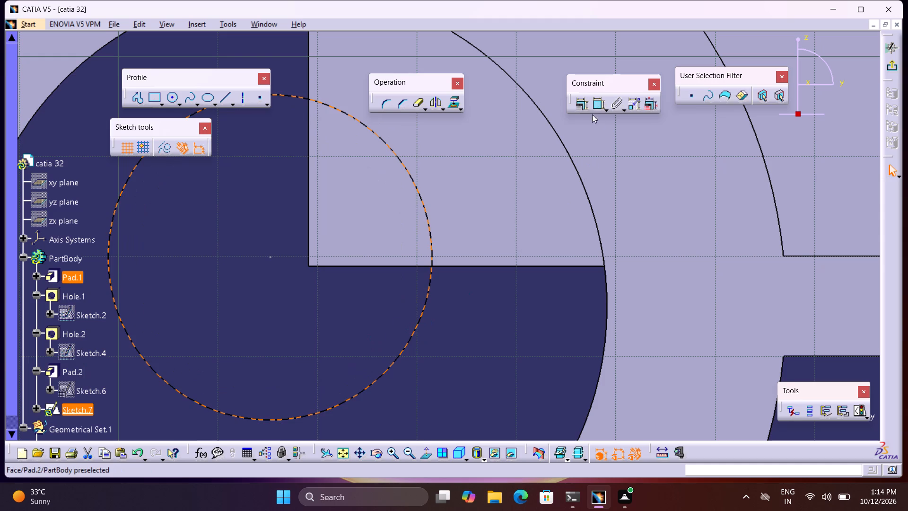
Constrain the sketched circle to be coincident with the large ring hole's edge.
{"action": "left_click", "coordinate": [597, 100]}
{"action": "left_click", "coordinate": [583, 183]}
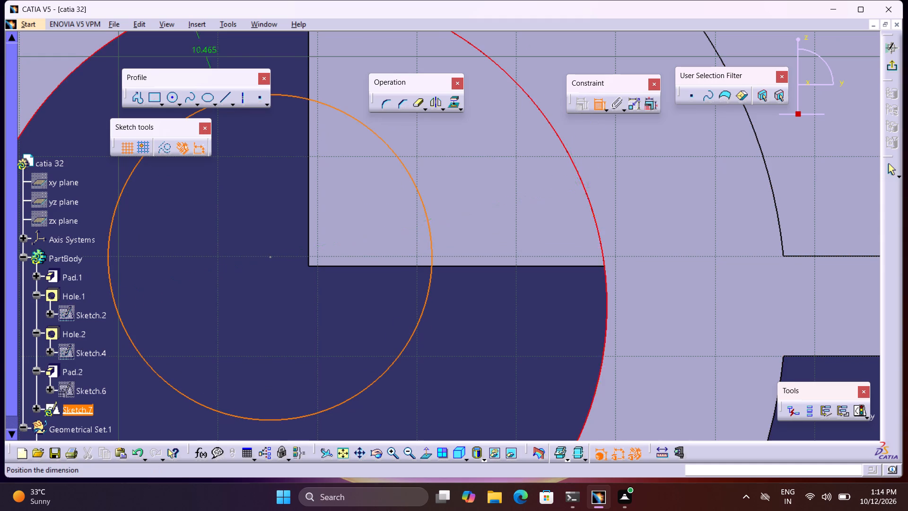
{"action": "right_click", "coordinate": [583, 183]}
{"action": "left_click", "coordinate": [634, 344]}
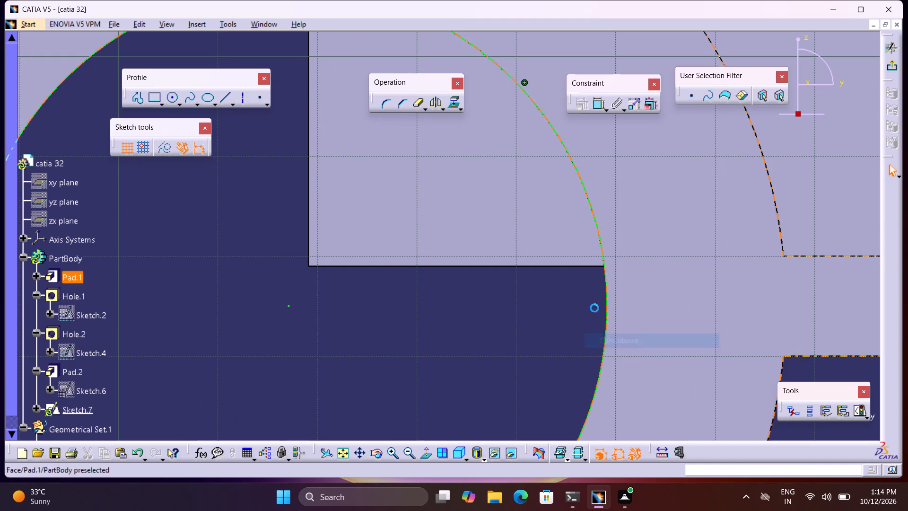
Draw a profile along the rib pad's corner inside the ring hole: a vertical line about 27.9 mm and a horizontal line about 29.7 mm.
{"action": "left_click", "coordinate": [142, 104]}
{"action": "middle_click_drag", "start_coordinate": [310, 167], "coordinate": [357, 331]}
{"action": "middle_click_drag", "start_coordinate": [356, 209], "coordinate": [367, 258]}
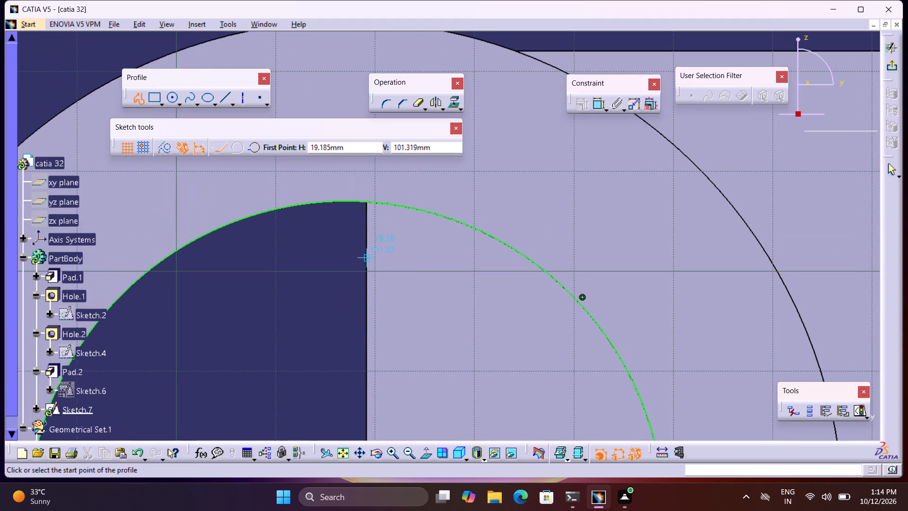
{"action": "left_click", "coordinate": [367, 201]}
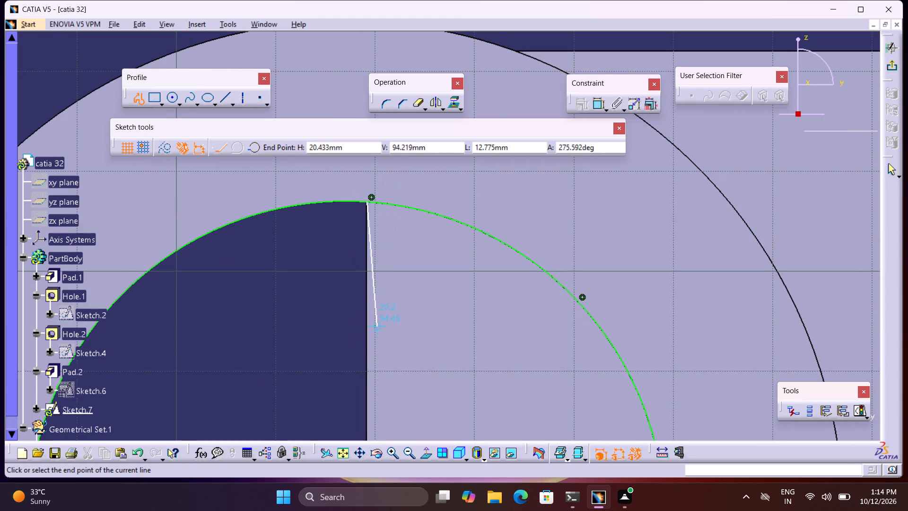
{"action": "middle_click_drag", "start_coordinate": [376, 320], "coordinate": [370, 193]}
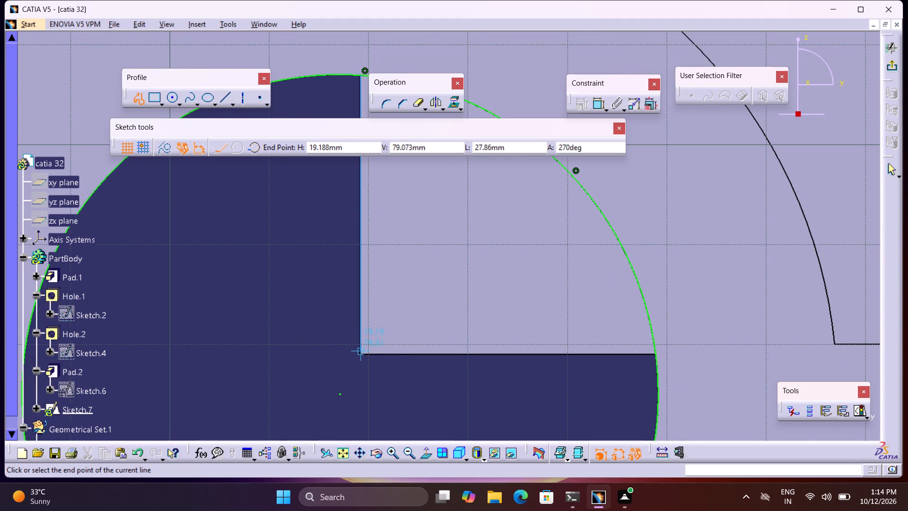
{"action": "left_click", "coordinate": [362, 354]}
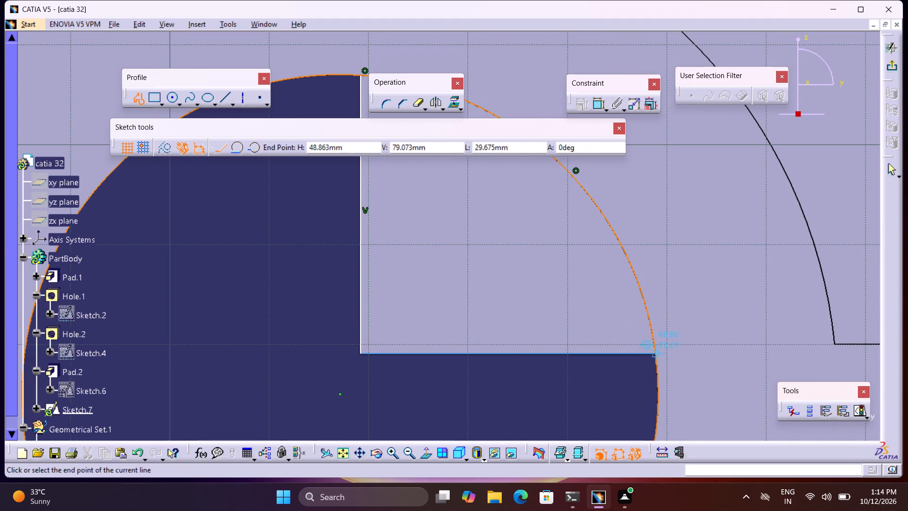
{"action": "left_click", "coordinate": [657, 353]}
Trim away the part of the large circle outside the rib pad's corner using Quick Trim, and exit the sketch.
{"action": "left_click", "coordinate": [423, 106]}
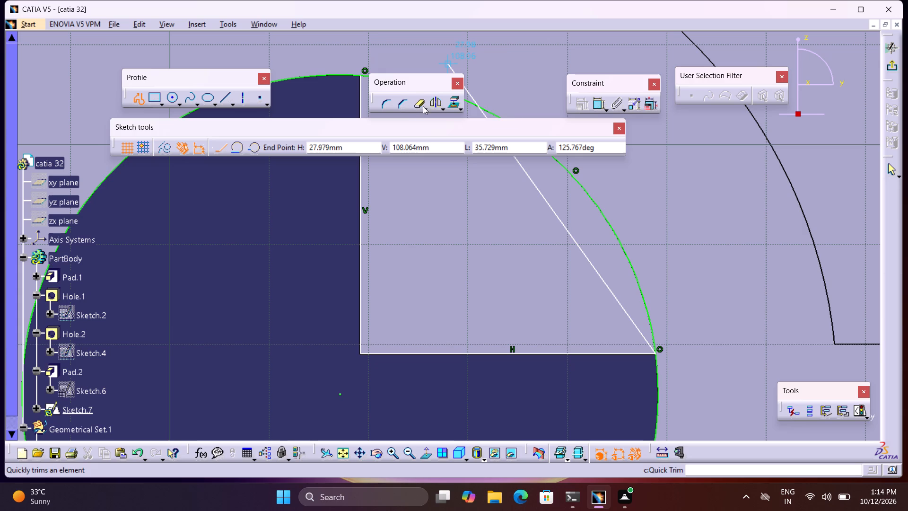
{"action": "middle_click_drag", "start_coordinate": [326, 211], "coordinate": [342, 273]}
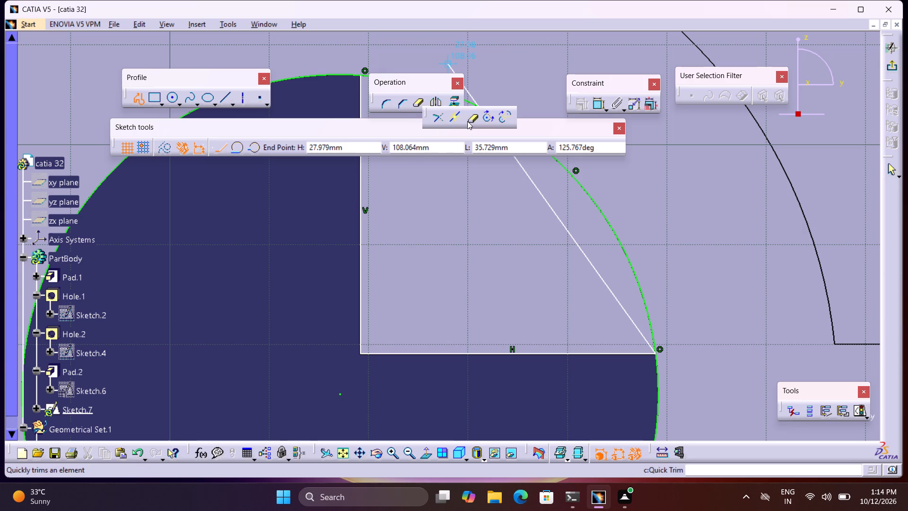
{"action": "left_click", "coordinate": [467, 121]}
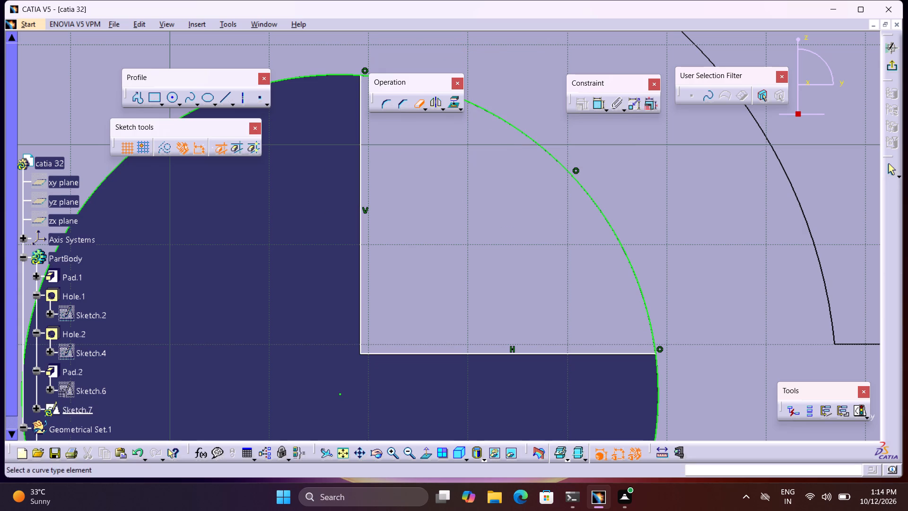
{"action": "left_click", "coordinate": [306, 76]}
{"action": "middle_click_drag", "start_coordinate": [350, 115], "coordinate": [355, 221]}
{"action": "right_click", "coordinate": [349, 115]}
{"action": "left_click", "coordinate": [890, 64]}
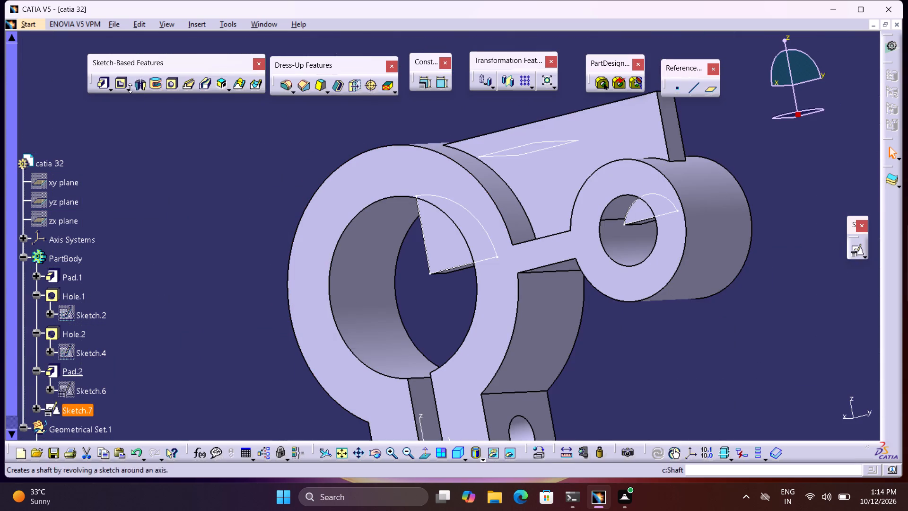
Cut a 35 mm deep Pocket from the sketched profiles in both holes.
{"action": "left_click", "coordinate": [117, 80]}
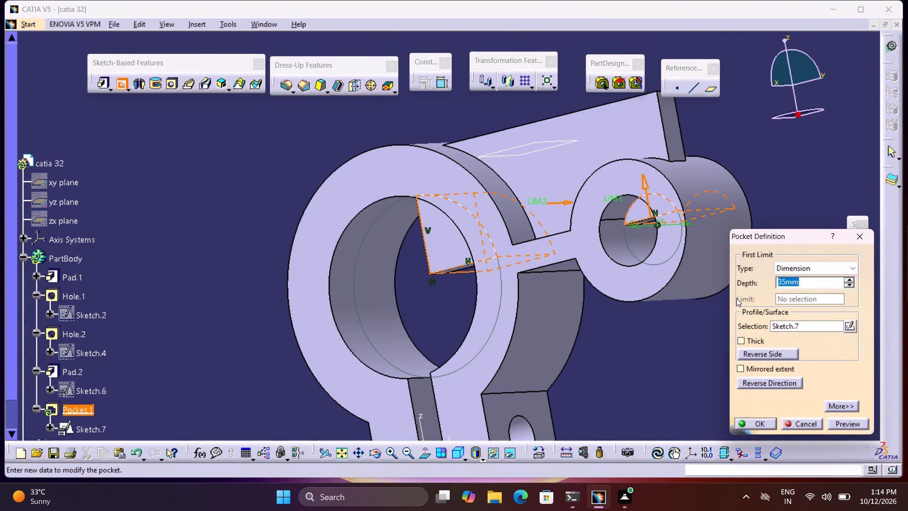
{"action": "left_click", "coordinate": [765, 422]}
Inspect the pocket cuts in the ring hole and the boss hole from several angles.
{"action": "middle_click_drag", "start_coordinate": [659, 352], "coordinate": [754, 365]}
{"action": "right_click_drag", "start_coordinate": [665, 356], "coordinate": [754, 365]}
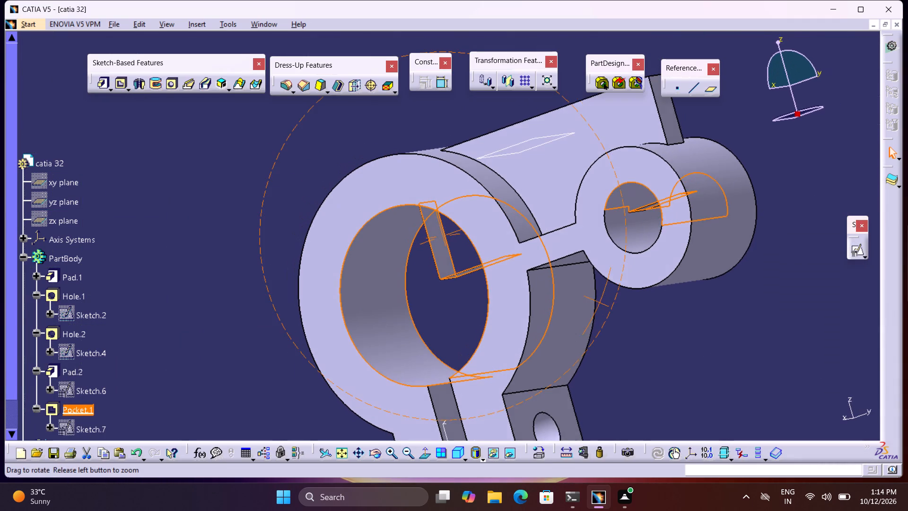
{"action": "right_click_drag", "start_coordinate": [754, 365], "coordinate": [764, 364]}
{"action": "middle_click_drag", "start_coordinate": [754, 365], "coordinate": [740, 364]}
{"action": "middle_click_drag", "start_coordinate": [619, 321], "coordinate": [611, 377]}
{"action": "right_click_drag", "start_coordinate": [633, 317], "coordinate": [620, 389]}
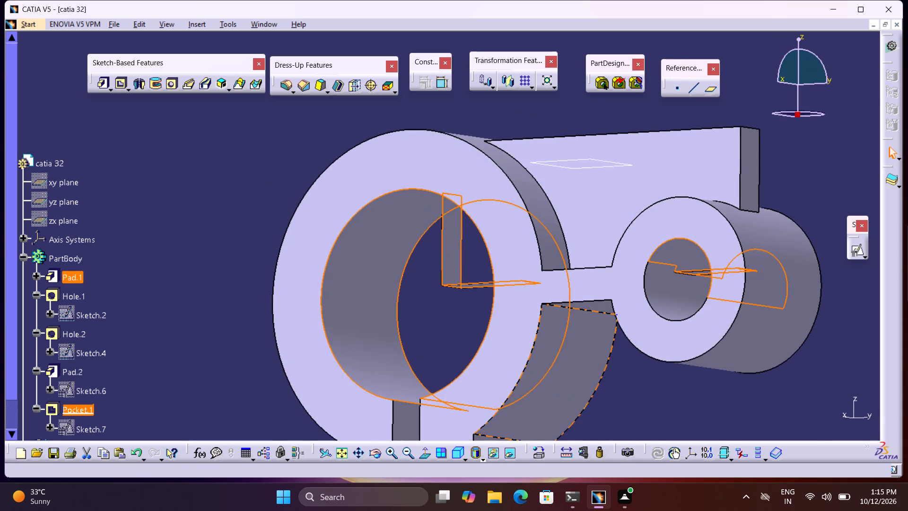
{"action": "middle_click_drag", "start_coordinate": [528, 282], "coordinate": [604, 281]}
{"action": "right_click_drag", "start_coordinate": [539, 283], "coordinate": [607, 284]}
{"action": "scroll", "coordinate": [618, 290], "scroll_direction": "up", "scroll_amount": 1}
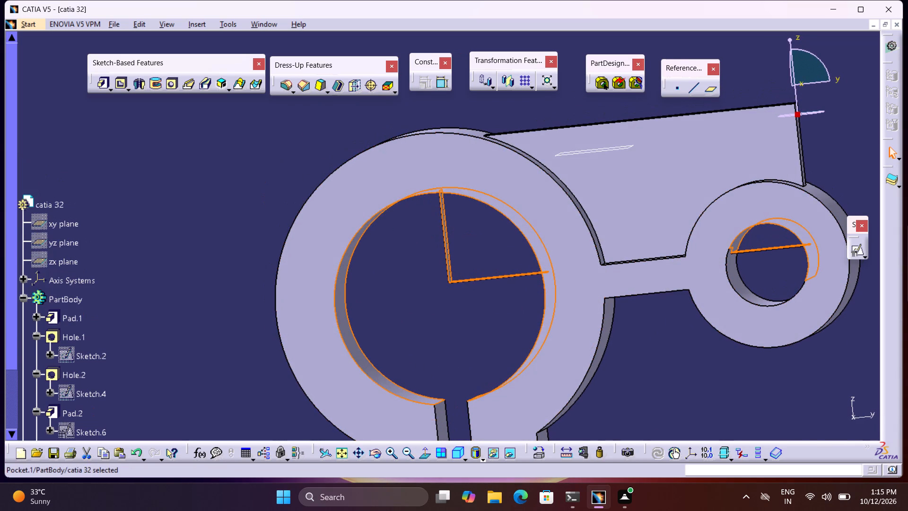
Reopen the pocket's sketch and constrain the vertical line to be coincident with the rib pad's vertical edge in the ring hole.
{"action": "scroll", "coordinate": [173, 250], "scroll_direction": "down", "scroll_amount": 3}
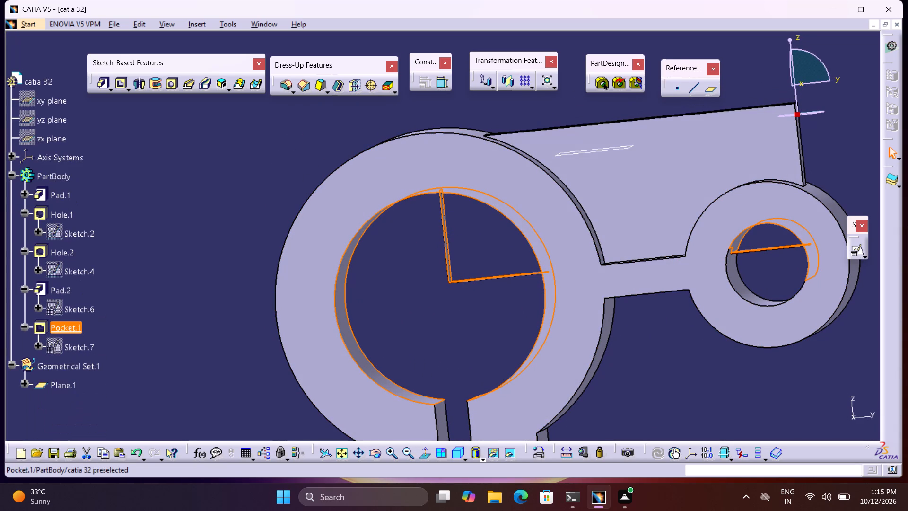
{"action": "double_click", "coordinate": [82, 352]}
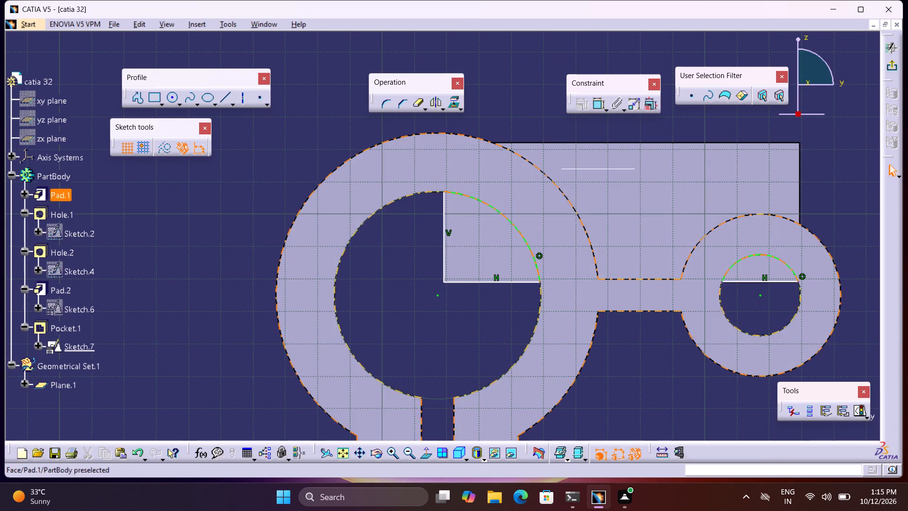
{"action": "middle_click_drag", "start_coordinate": [467, 302], "coordinate": [473, 197]}
{"action": "right_click", "coordinate": [467, 302]}
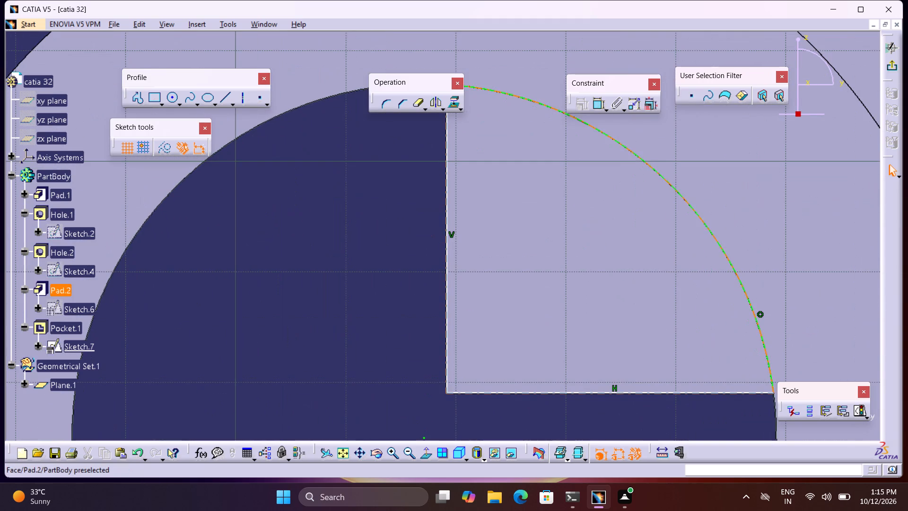
{"action": "left_click_drag", "start_coordinate": [445, 297], "coordinate": [462, 289]}
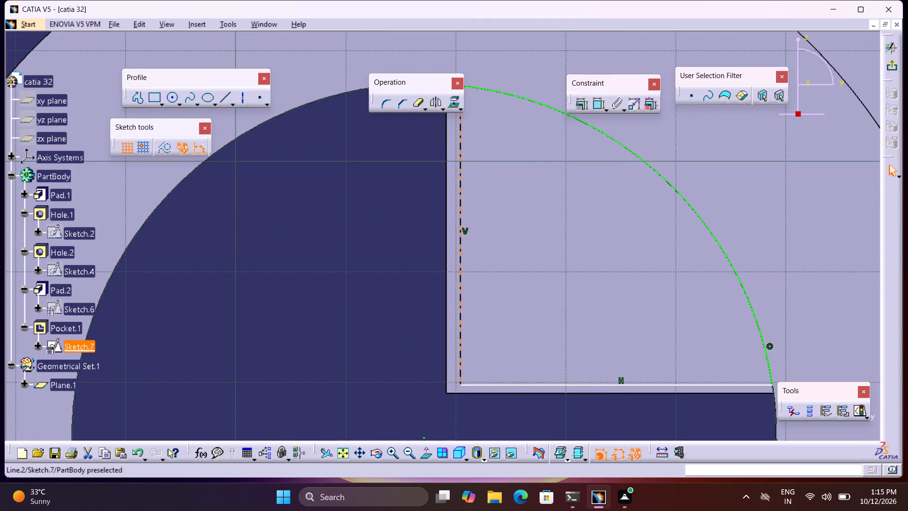
{"action": "left_click_drag", "start_coordinate": [462, 289], "coordinate": [461, 274]}
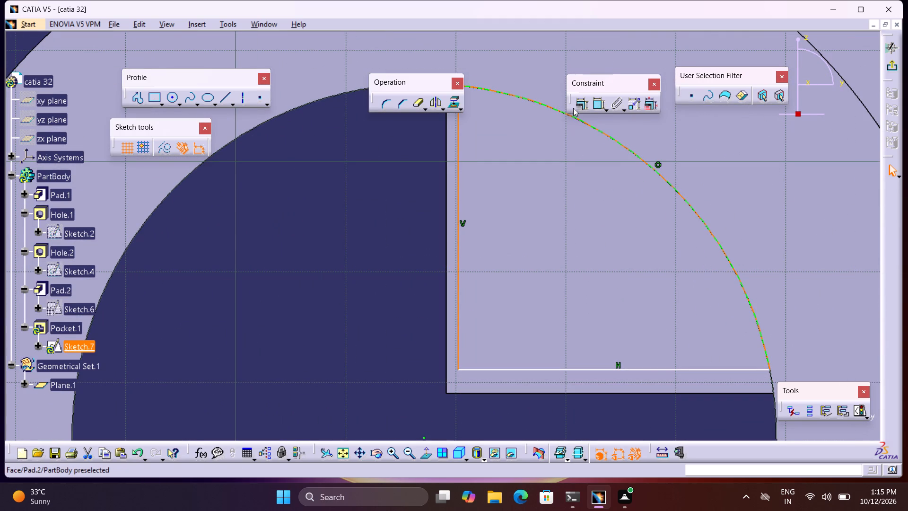
{"action": "double_click", "coordinate": [601, 107]}
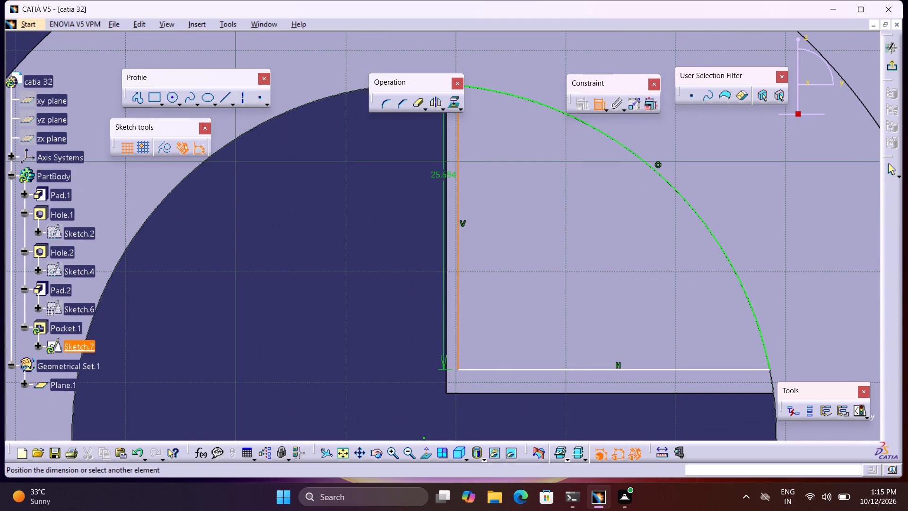
{"action": "left_click", "coordinate": [448, 180]}
{"action": "right_click", "coordinate": [448, 180]}
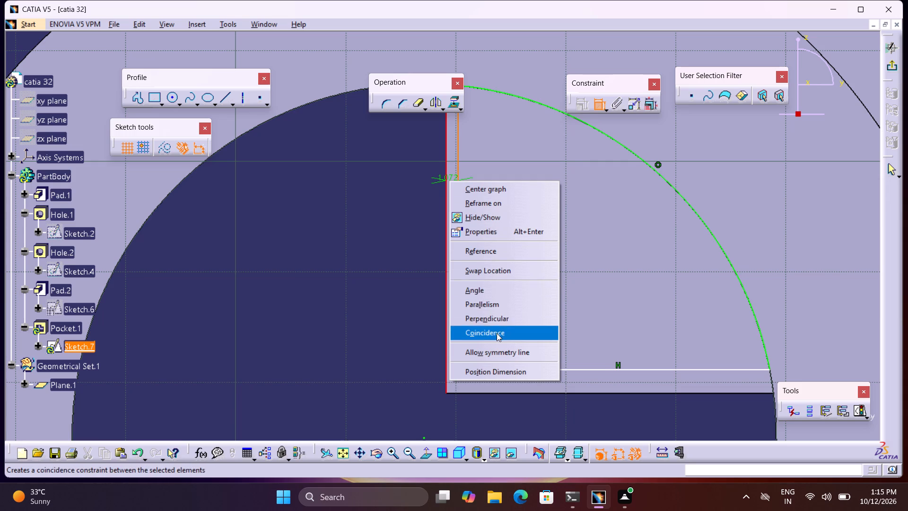
{"action": "left_click", "coordinate": [497, 333]}
Constrain the horizontal line in the ring hole to be coincident with the rib pad's lower edge.
{"action": "left_click", "coordinate": [513, 370]}
{"action": "left_click", "coordinate": [523, 395]}
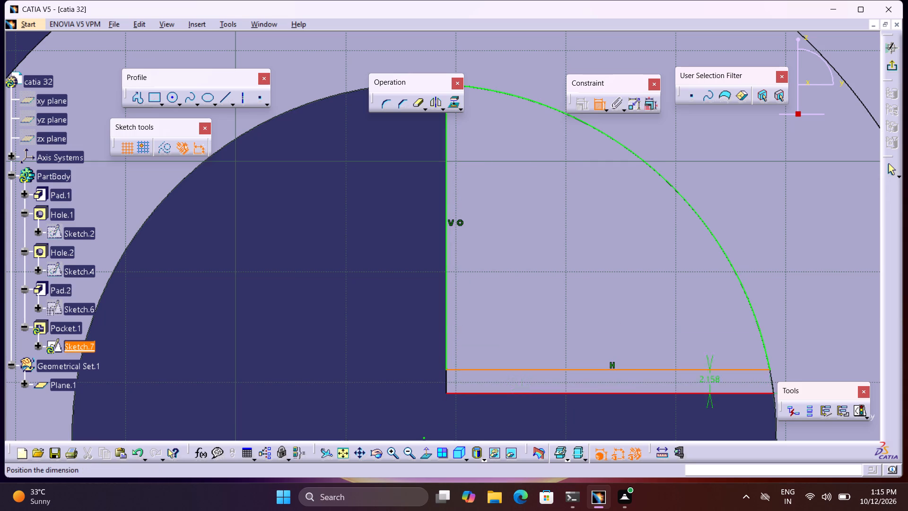
{"action": "right_click", "coordinate": [523, 391]}
{"action": "left_click", "coordinate": [557, 343]}
Constrain the horizontal line in the small boss hole to be coincident with the rib pad's lower edge, and exit the sketch.
{"action": "scroll", "coordinate": [645, 310], "scroll_direction": "up", "scroll_amount": 1}
{"action": "middle_click_drag", "start_coordinate": [620, 309], "coordinate": [44, 237]}
{"action": "middle_click_drag", "start_coordinate": [469, 231], "coordinate": [0, 221]}
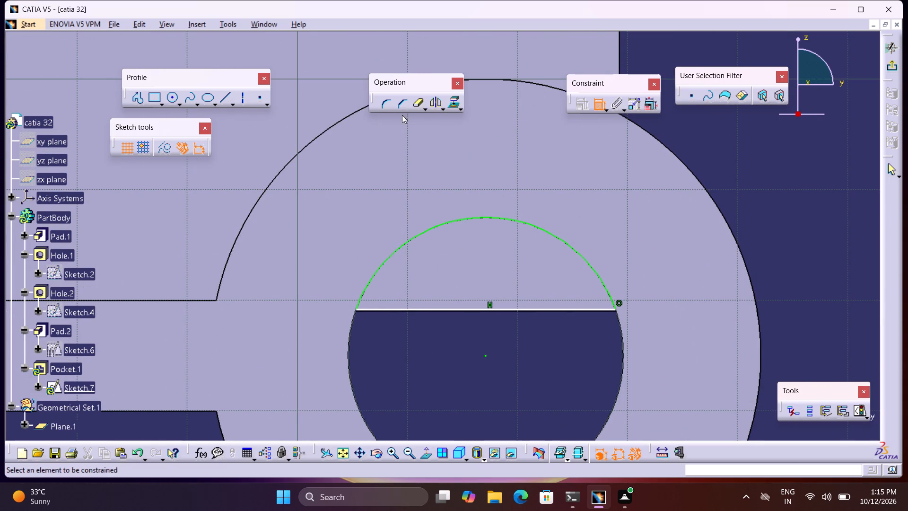
{"action": "left_click", "coordinate": [599, 104]}
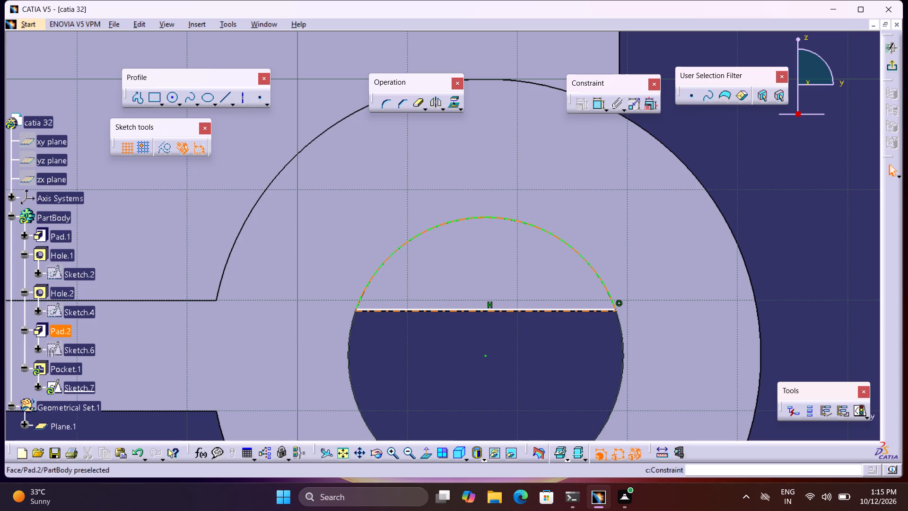
{"action": "left_click_drag", "start_coordinate": [500, 308], "coordinate": [499, 302]}
{"action": "left_click", "coordinate": [602, 106]}
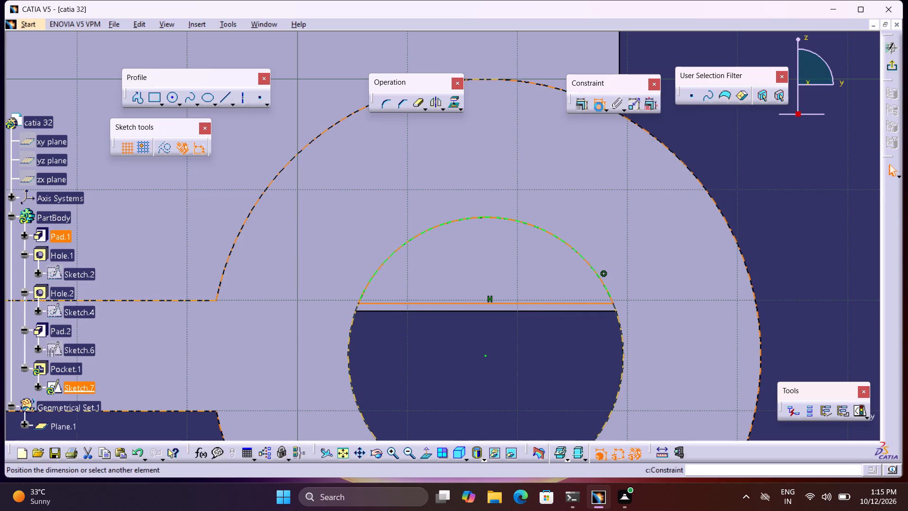
{"action": "left_click", "coordinate": [490, 309]}
{"action": "right_click", "coordinate": [490, 309]}
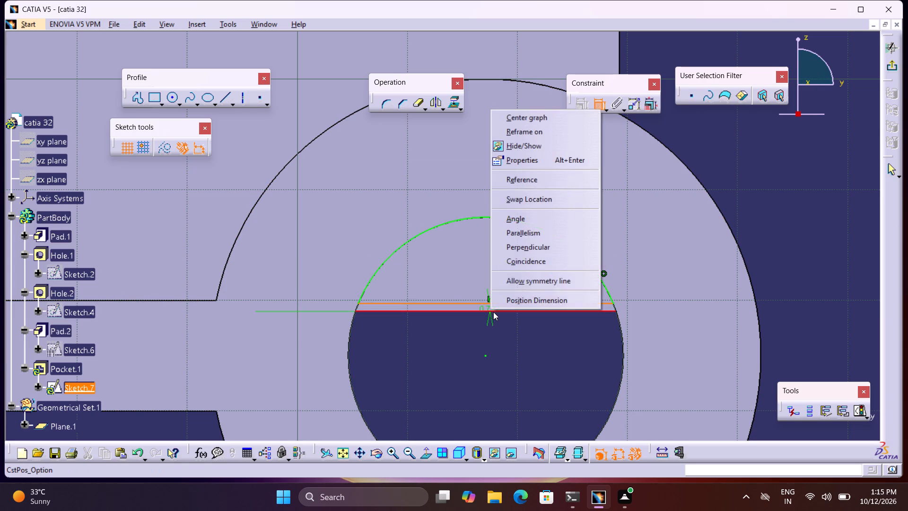
{"action": "left_click", "coordinate": [523, 263]}
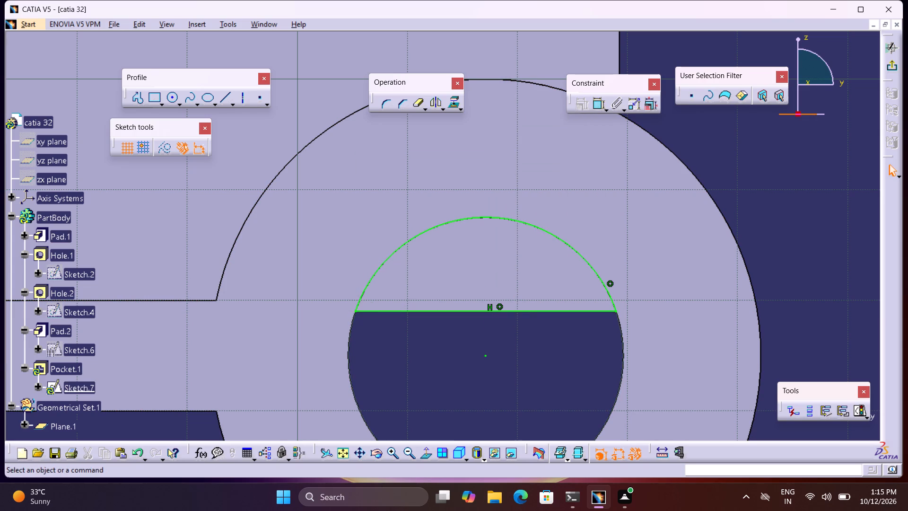
{"action": "left_click", "coordinate": [893, 70]}
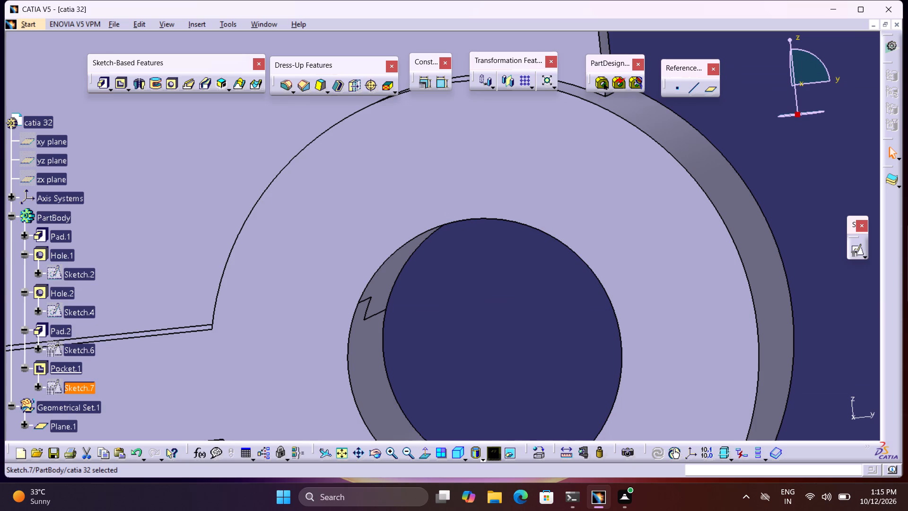
Inspect the edited pocket in the two holes and view the whole part in isometric orientation.
{"action": "middle_click_drag", "start_coordinate": [444, 235], "coordinate": [439, 311]}
{"action": "right_click", "coordinate": [444, 235]}
{"action": "scroll", "coordinate": [439, 311], "scroll_direction": "up", "scroll_amount": 1}
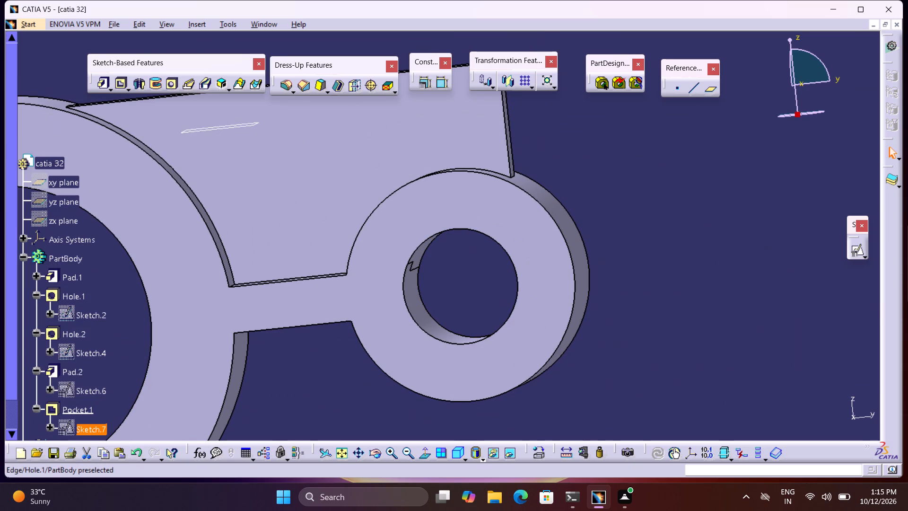
{"action": "middle_click_drag", "start_coordinate": [446, 265], "coordinate": [497, 312]}
{"action": "right_click", "coordinate": [506, 266]}
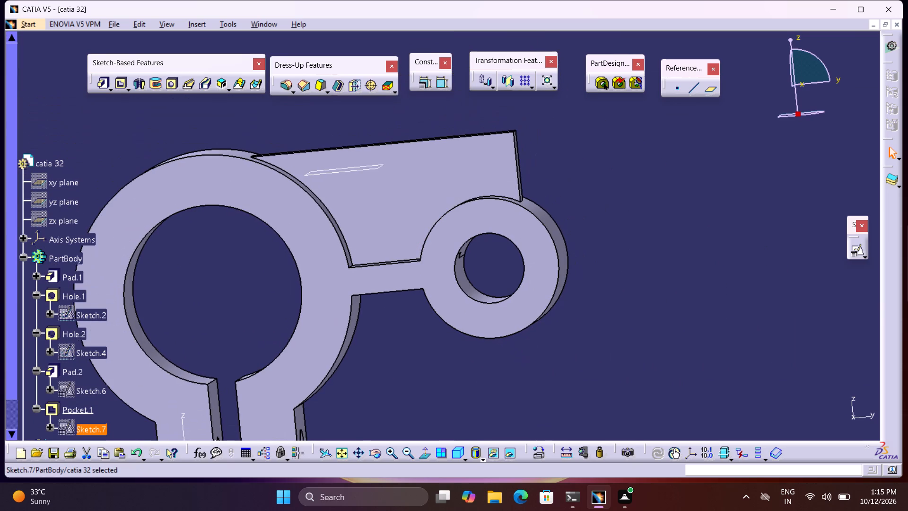
{"action": "scroll", "coordinate": [424, 321], "scroll_direction": "down", "scroll_amount": 3}
{"action": "left_click", "coordinate": [349, 457]}
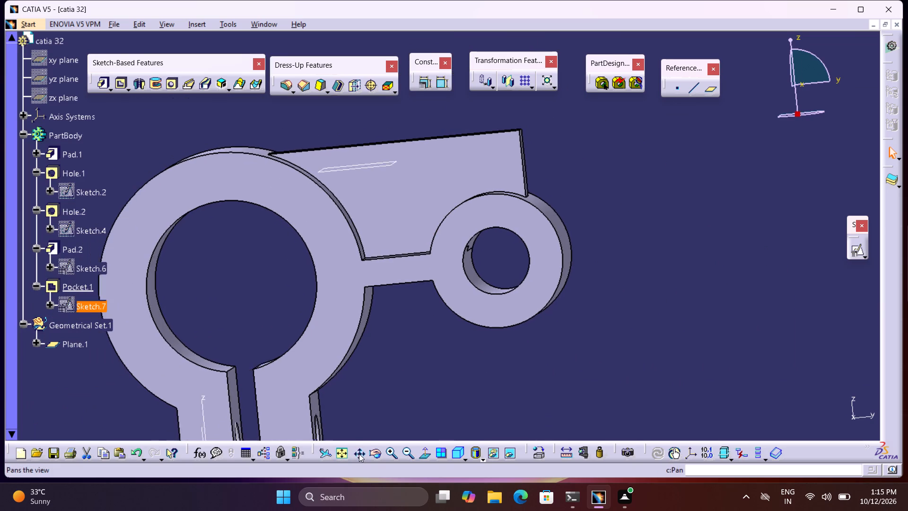
{"action": "left_click", "coordinate": [458, 452]}
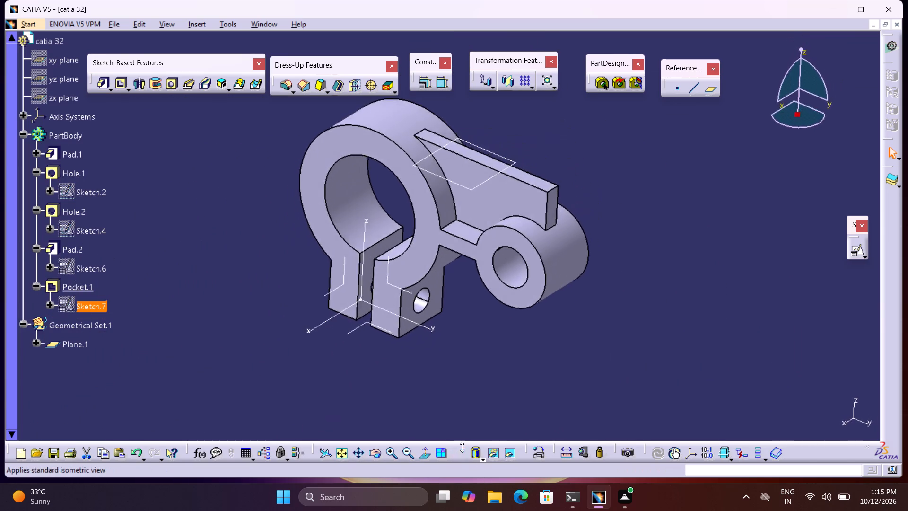
Hide the reference plane above the part.
{"action": "left_click", "coordinate": [466, 196]}
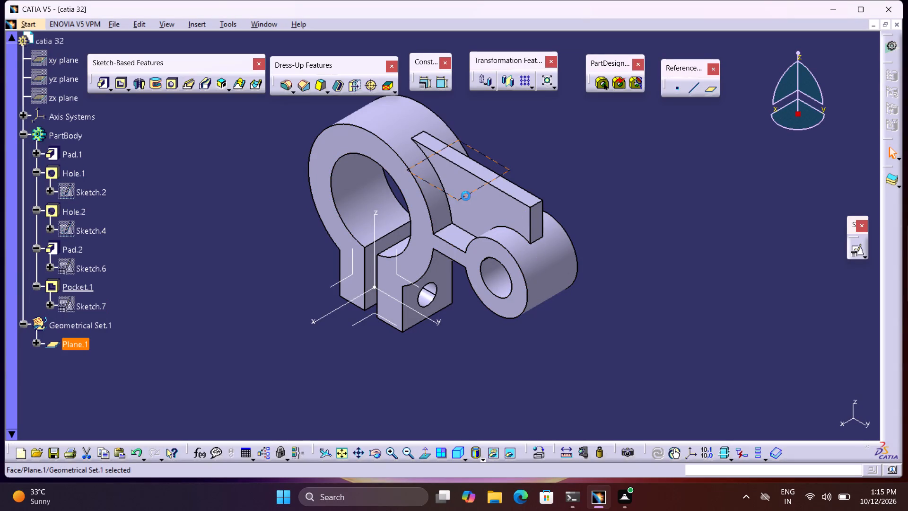
{"action": "right_click", "coordinate": [465, 195]}
{"action": "left_click", "coordinate": [477, 231]}
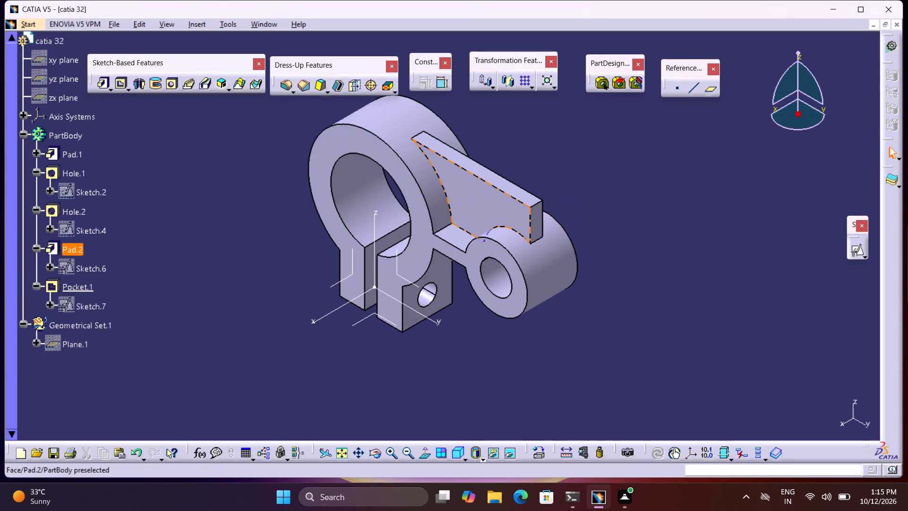
Create a positioned sketch on the rib pad's front face with implicit origin and orientation.
{"action": "left_click", "coordinate": [851, 249]}
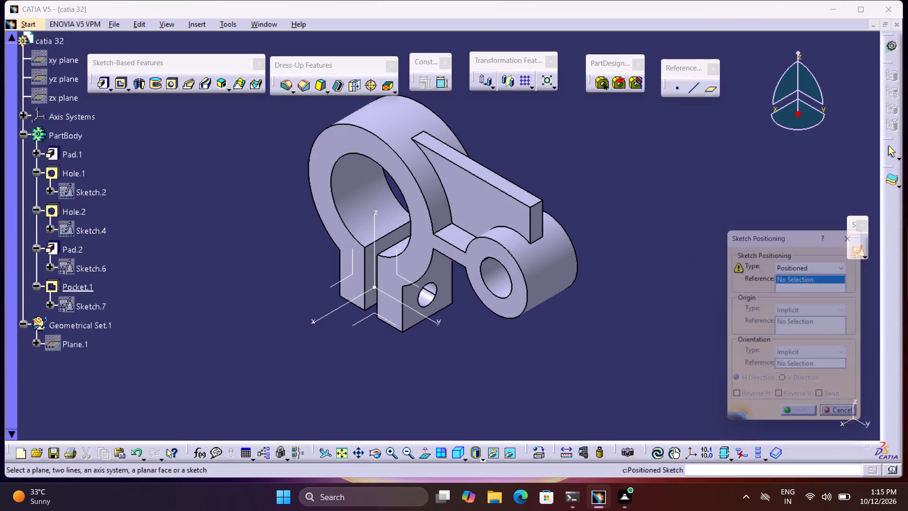
{"action": "left_click", "coordinate": [505, 214]}
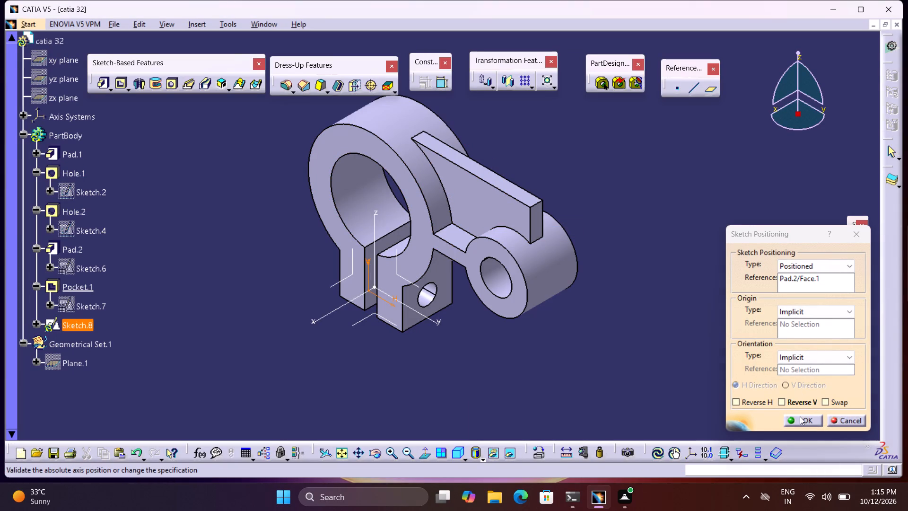
{"action": "left_click", "coordinate": [800, 417]}
{"action": "middle_click_drag", "start_coordinate": [611, 245], "coordinate": [629, 264]}
{"action": "right_click", "coordinate": [644, 333]}
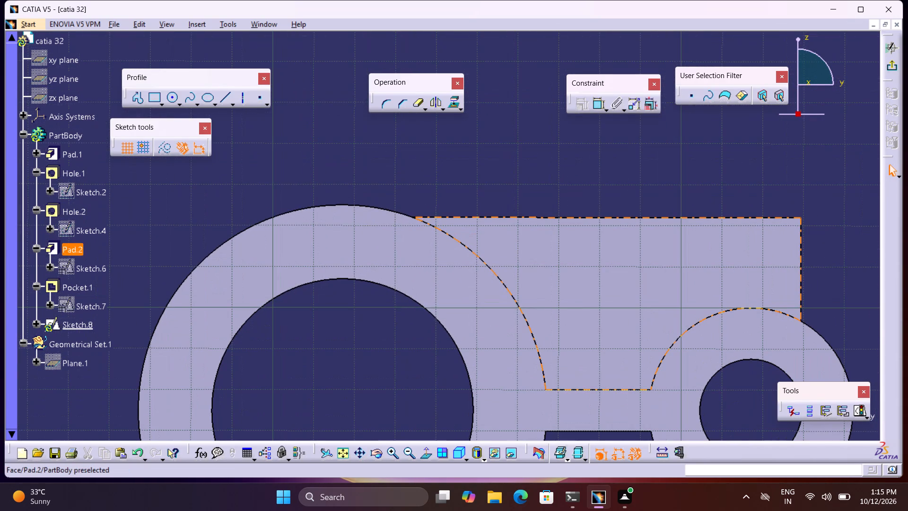
{"action": "middle_click_drag", "start_coordinate": [829, 282], "coordinate": [688, 283]}
{"action": "middle_click", "coordinate": [688, 283]}
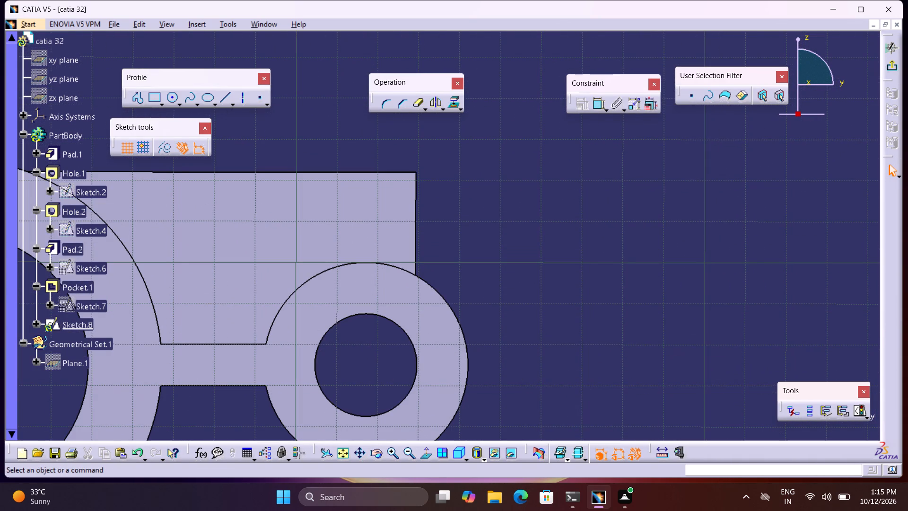
{"action": "middle_click_drag", "start_coordinate": [590, 273], "coordinate": [742, 315]}
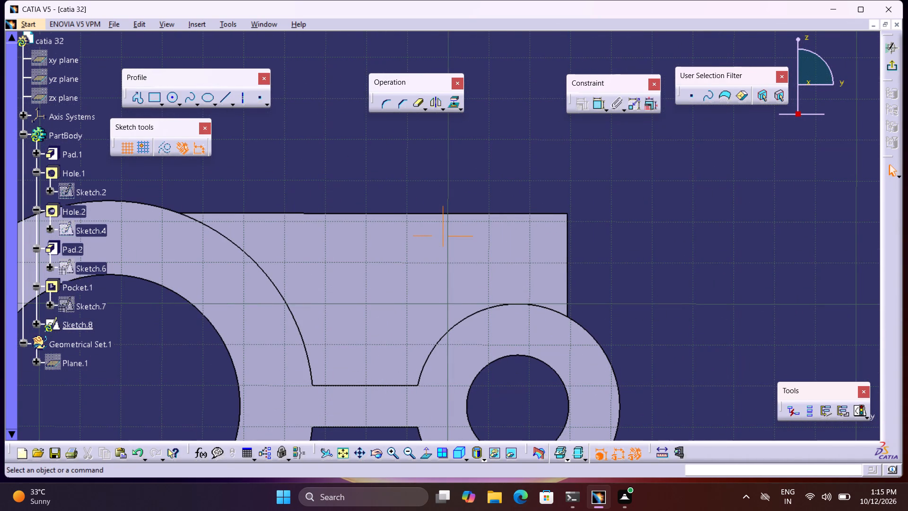
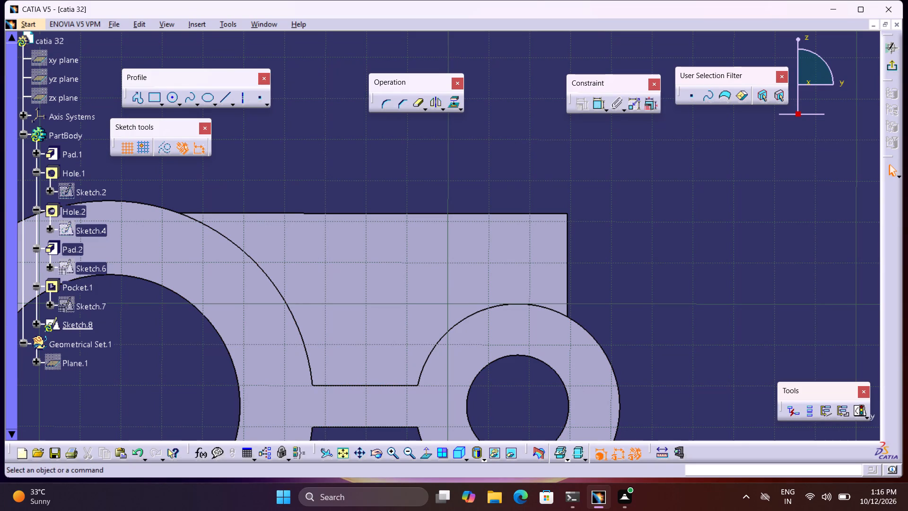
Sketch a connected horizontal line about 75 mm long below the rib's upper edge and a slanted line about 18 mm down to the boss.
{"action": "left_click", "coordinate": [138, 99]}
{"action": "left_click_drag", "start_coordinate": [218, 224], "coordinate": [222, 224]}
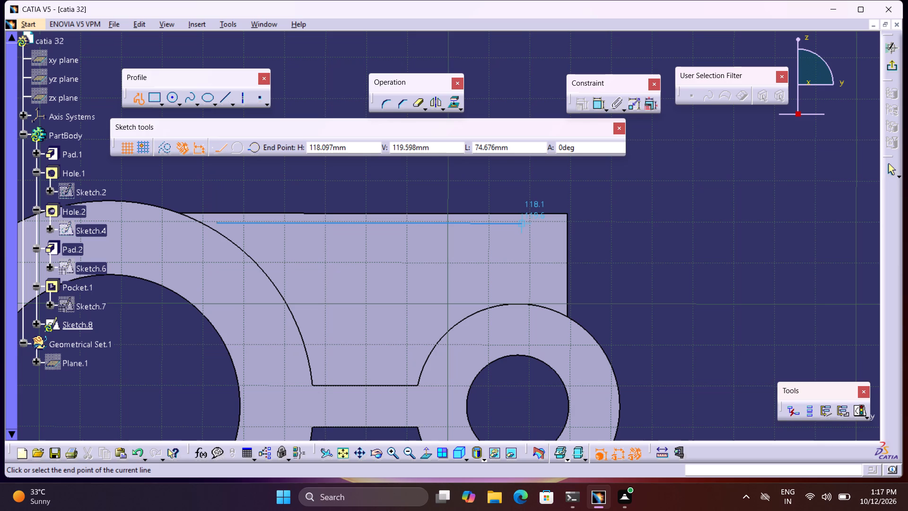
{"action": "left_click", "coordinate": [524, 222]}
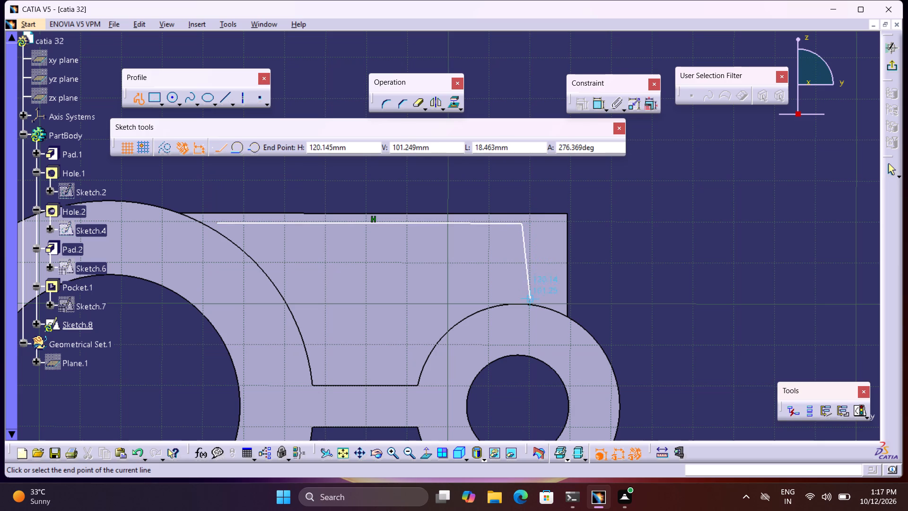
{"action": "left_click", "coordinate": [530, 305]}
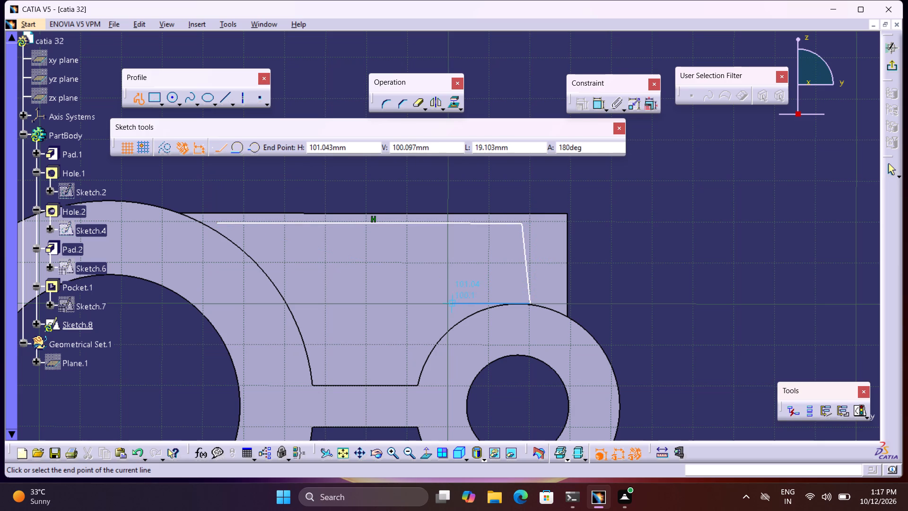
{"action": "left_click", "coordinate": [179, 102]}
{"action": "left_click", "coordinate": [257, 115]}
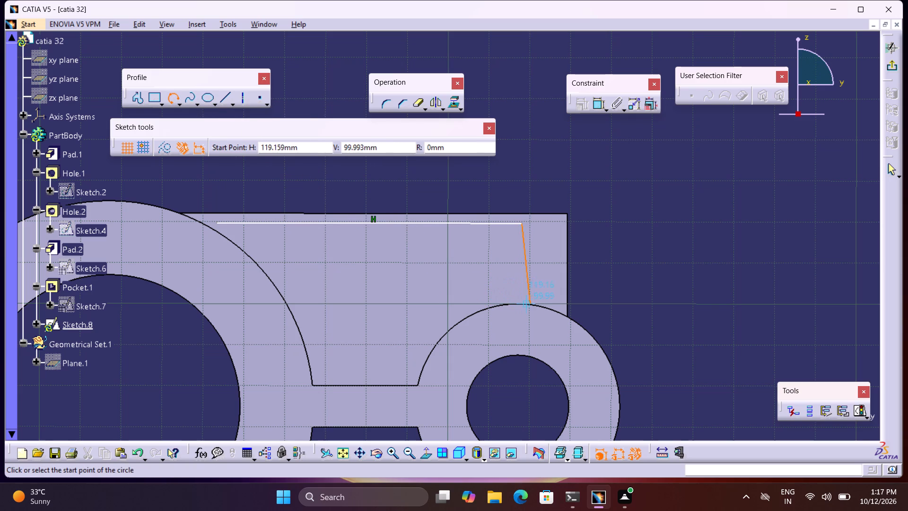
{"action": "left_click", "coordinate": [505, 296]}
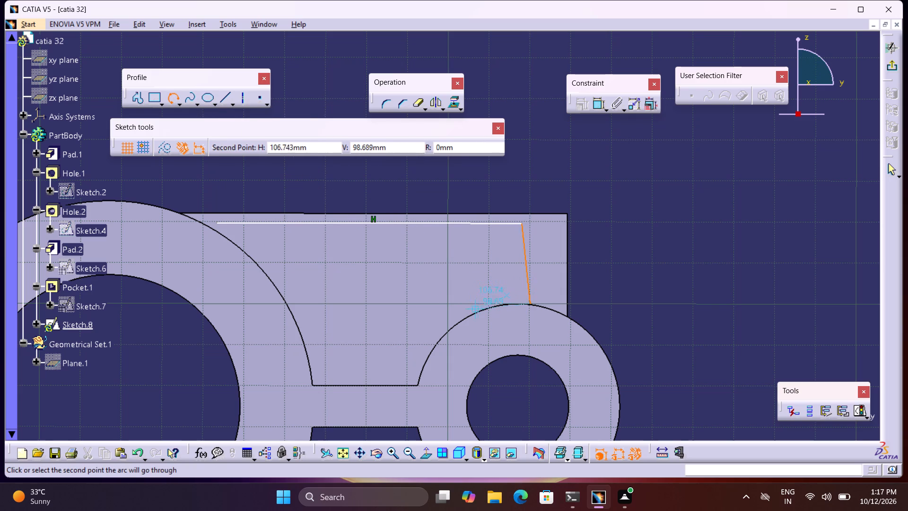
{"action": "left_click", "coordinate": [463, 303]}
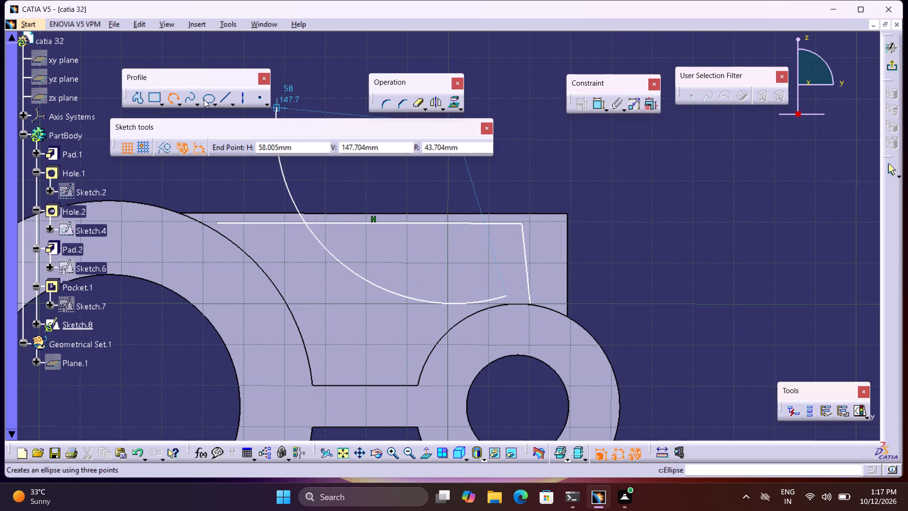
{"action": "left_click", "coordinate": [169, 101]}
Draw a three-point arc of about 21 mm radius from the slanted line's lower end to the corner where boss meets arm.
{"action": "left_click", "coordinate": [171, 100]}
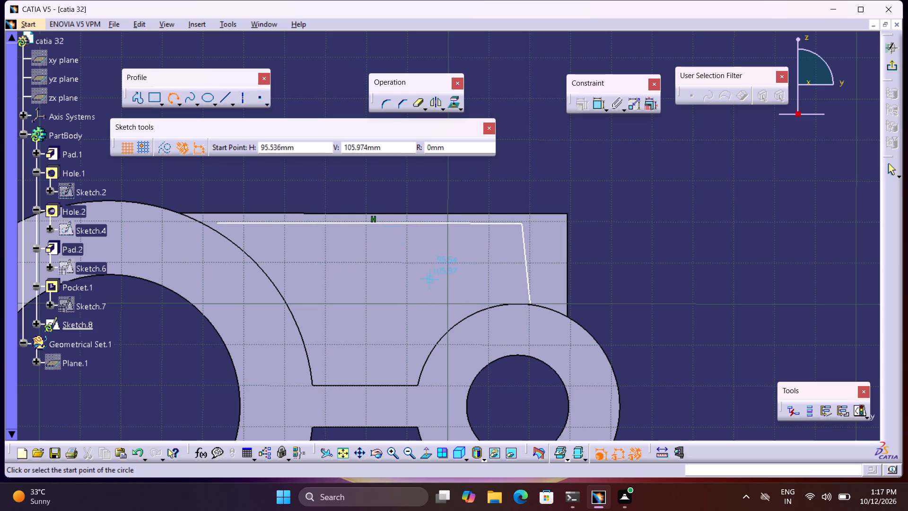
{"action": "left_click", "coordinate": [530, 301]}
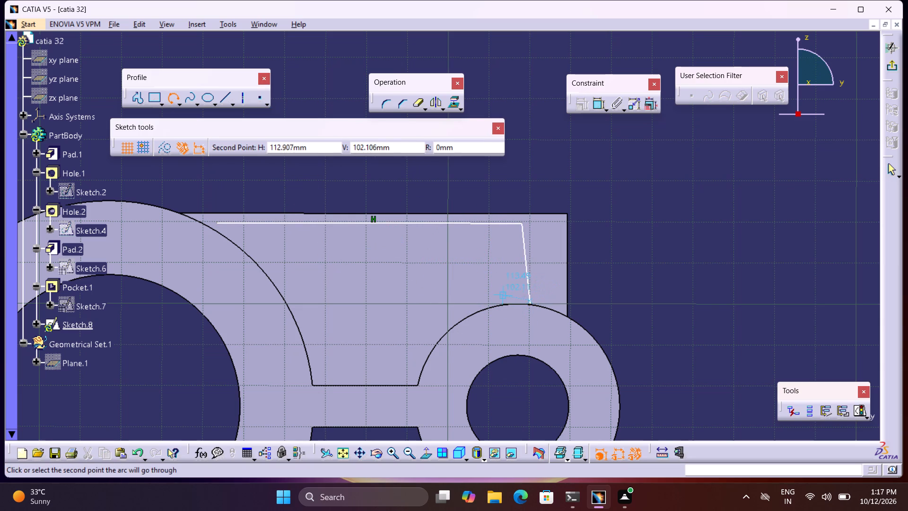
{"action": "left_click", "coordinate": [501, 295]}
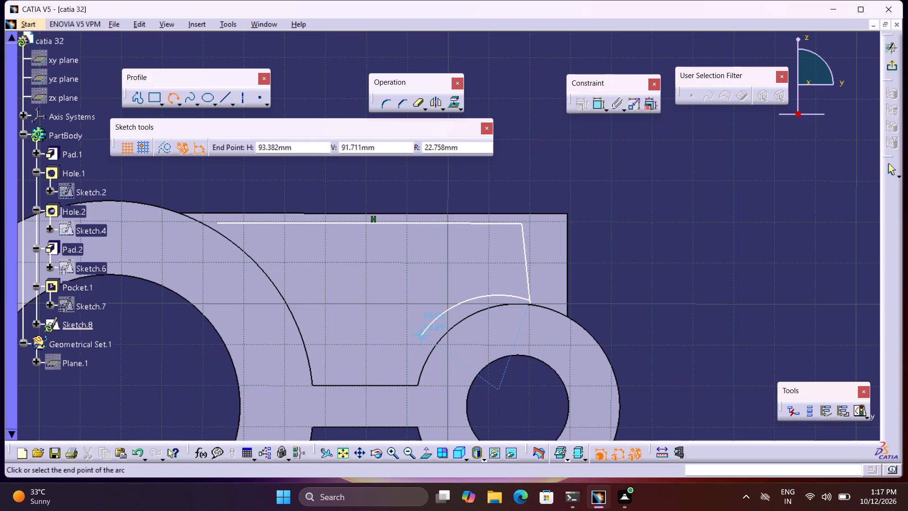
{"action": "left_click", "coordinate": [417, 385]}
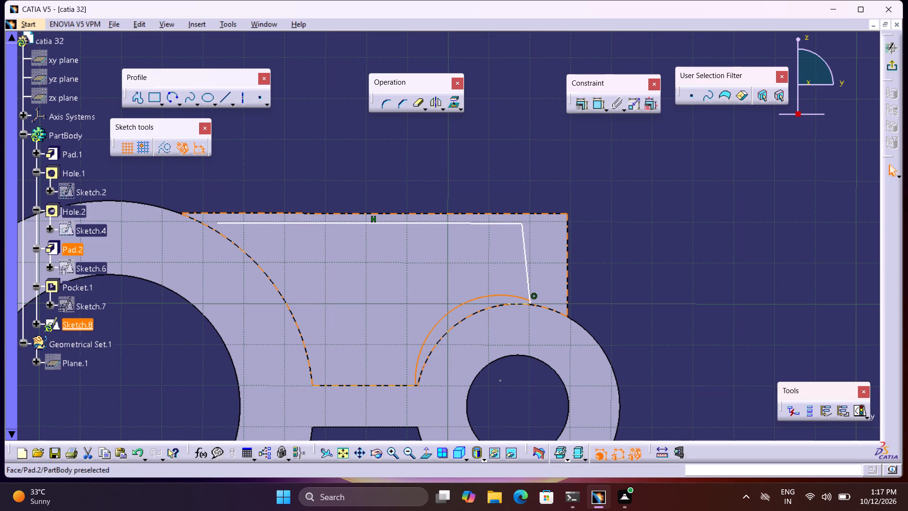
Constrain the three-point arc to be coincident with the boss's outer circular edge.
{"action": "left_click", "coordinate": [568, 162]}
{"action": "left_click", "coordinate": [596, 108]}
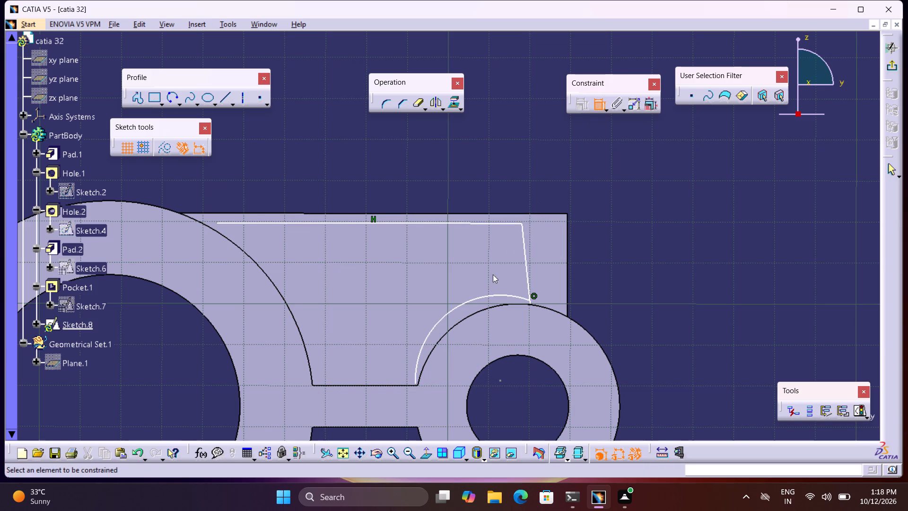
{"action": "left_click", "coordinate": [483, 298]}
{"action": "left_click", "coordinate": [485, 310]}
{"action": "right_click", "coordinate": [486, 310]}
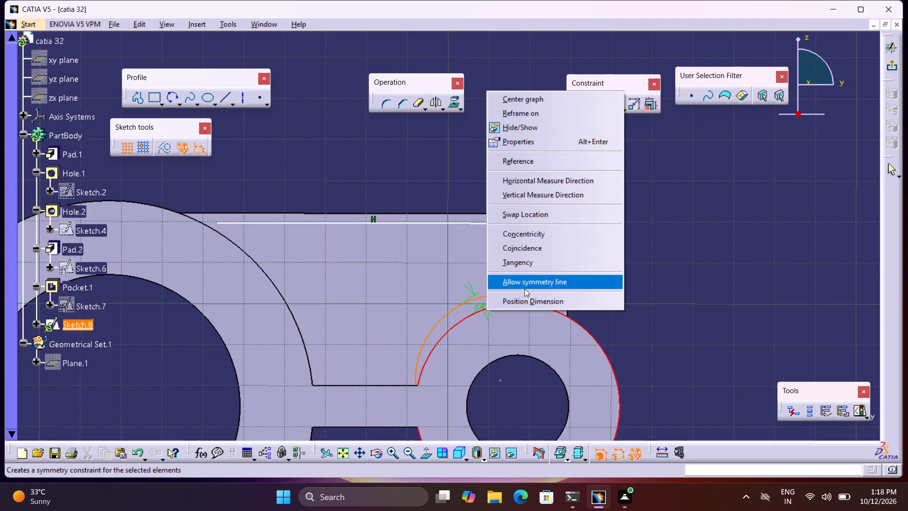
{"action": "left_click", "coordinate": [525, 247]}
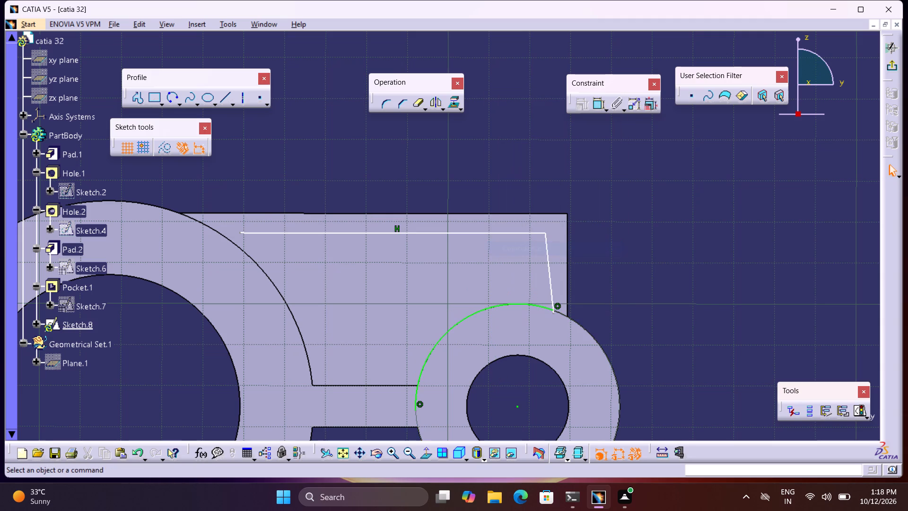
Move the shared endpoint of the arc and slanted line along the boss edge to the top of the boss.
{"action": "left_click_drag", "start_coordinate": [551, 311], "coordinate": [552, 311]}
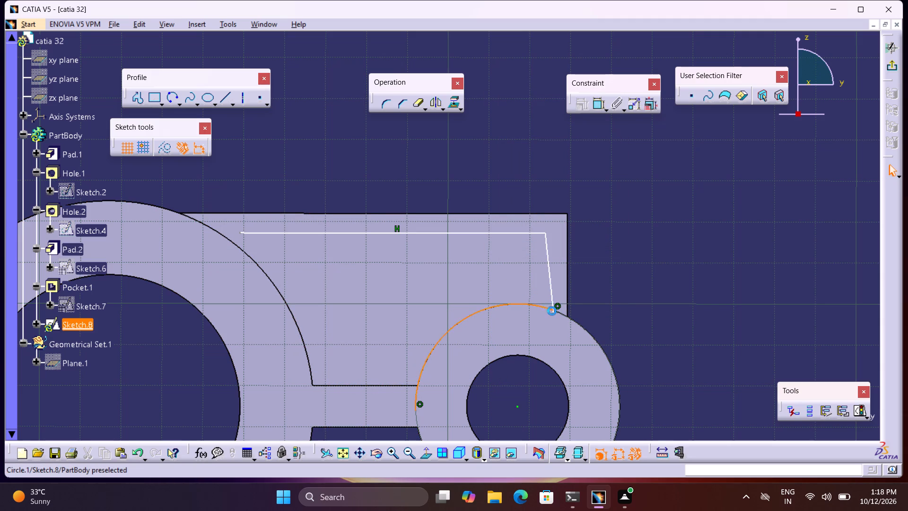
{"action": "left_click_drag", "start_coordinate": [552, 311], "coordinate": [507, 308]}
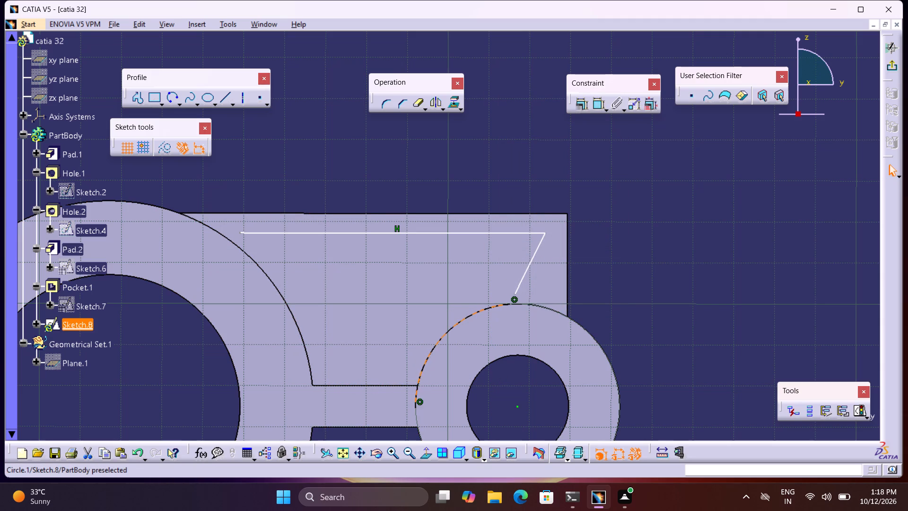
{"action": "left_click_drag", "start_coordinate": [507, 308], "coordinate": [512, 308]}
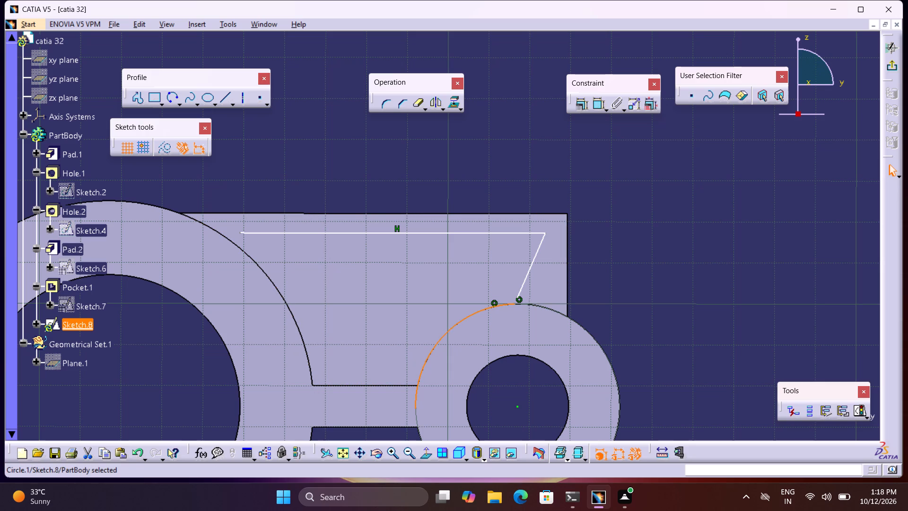
Draw a second three-point arc of about 18 mm radius from the top of the boss around its outer side, away from the ring.
{"action": "middle_click_drag", "start_coordinate": [601, 272], "coordinate": [547, 316]}
{"action": "right_click_drag", "start_coordinate": [578, 282], "coordinate": [514, 316]}
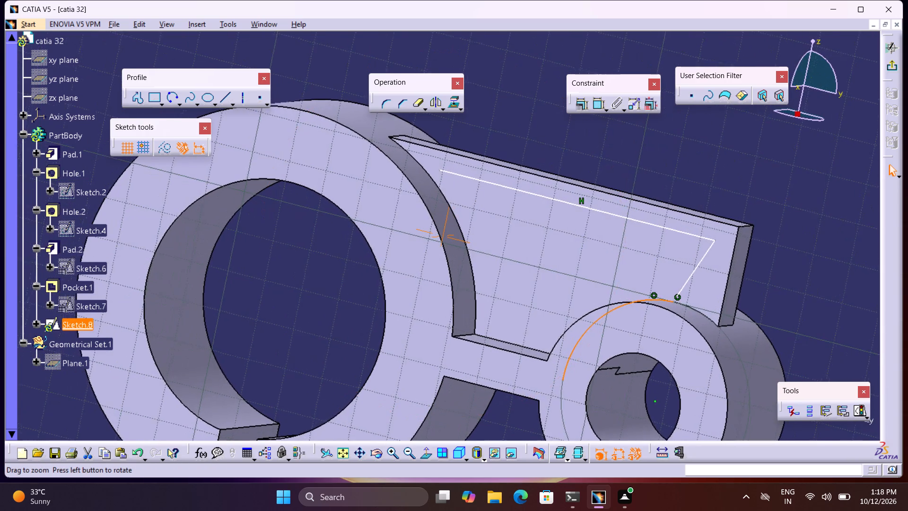
{"action": "middle_click_drag", "start_coordinate": [547, 316], "coordinate": [567, 311]}
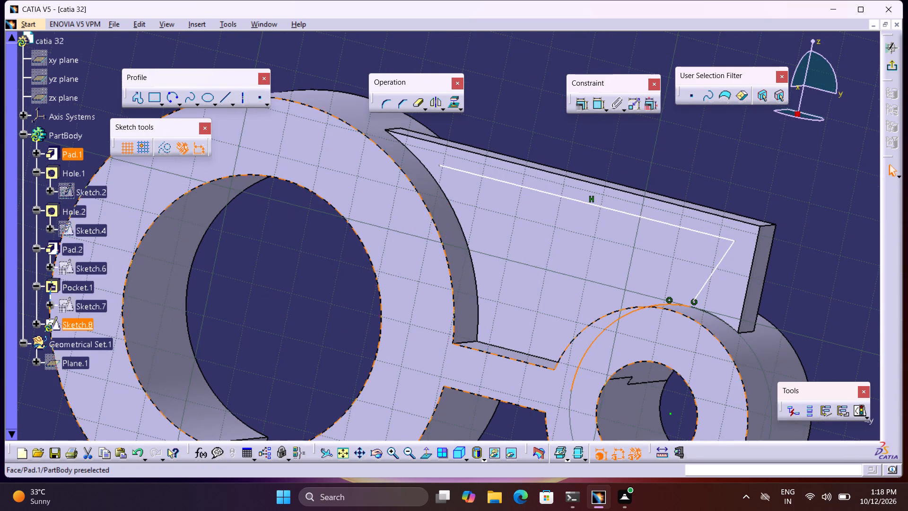
{"action": "left_click", "coordinate": [428, 453]}
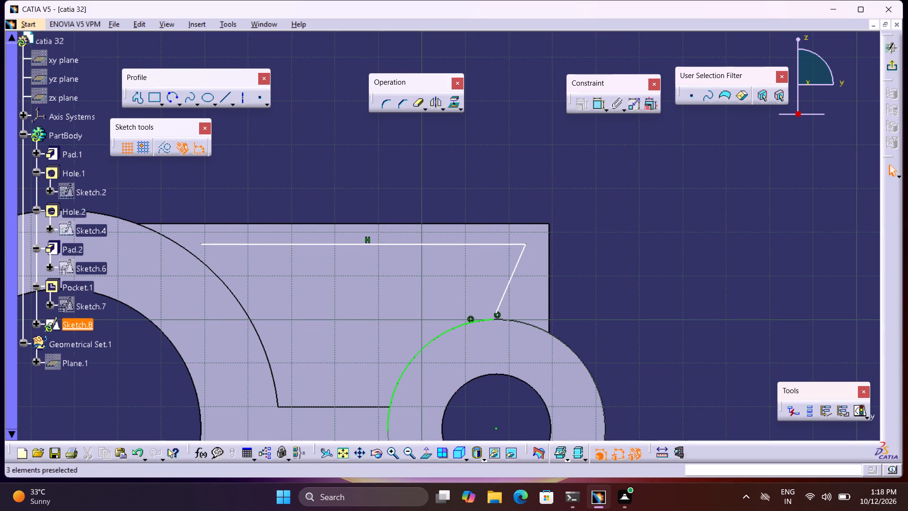
{"action": "left_click", "coordinate": [172, 103]}
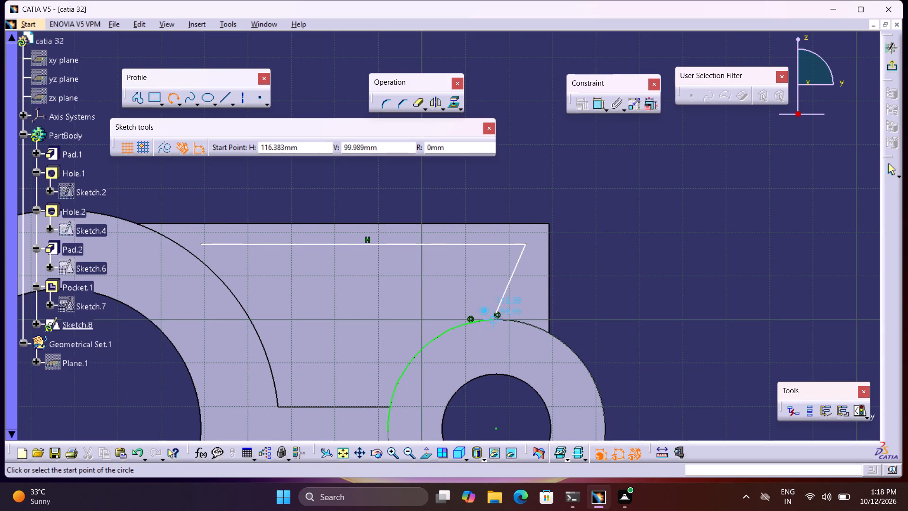
{"action": "left_click", "coordinate": [496, 319]}
{"action": "left_click", "coordinate": [524, 310]}
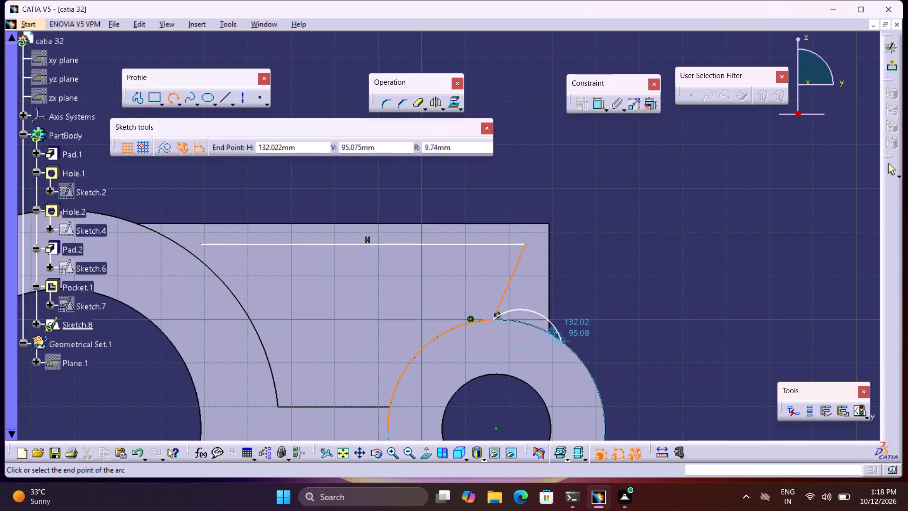
{"action": "left_click", "coordinate": [611, 377]}
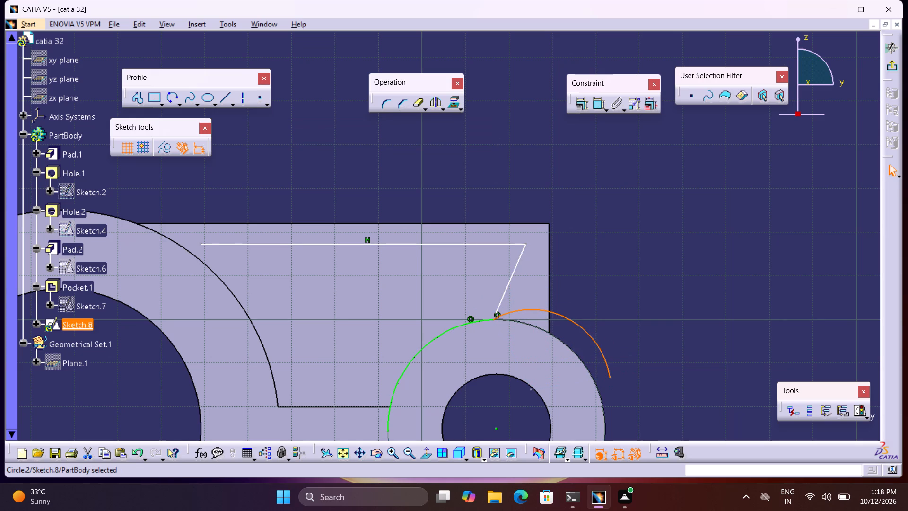
Constrain the second arc to be coincident with the first arc lying on the boss's outer edge.
{"action": "left_click", "coordinate": [595, 106]}
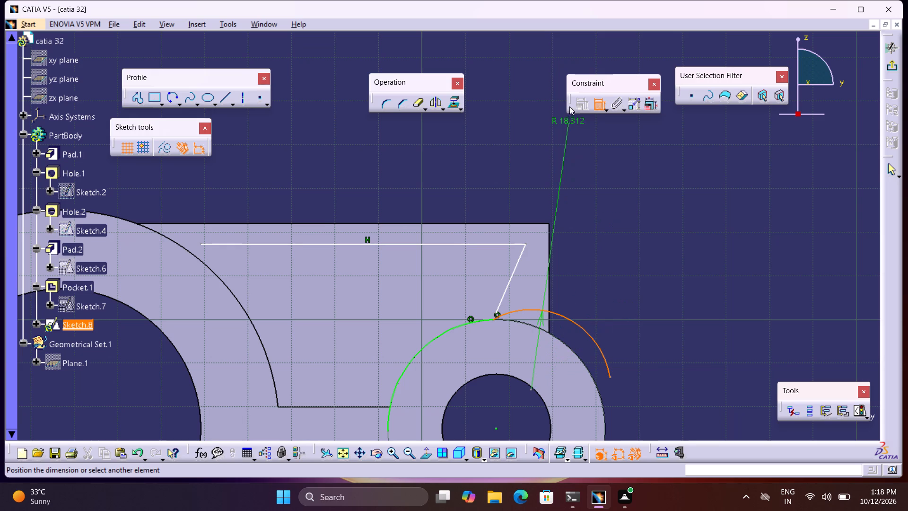
{"action": "left_click", "coordinate": [601, 107]}
{"action": "left_click", "coordinate": [611, 180]}
{"action": "left_click", "coordinate": [614, 182]}
{"action": "left_click", "coordinate": [594, 104]}
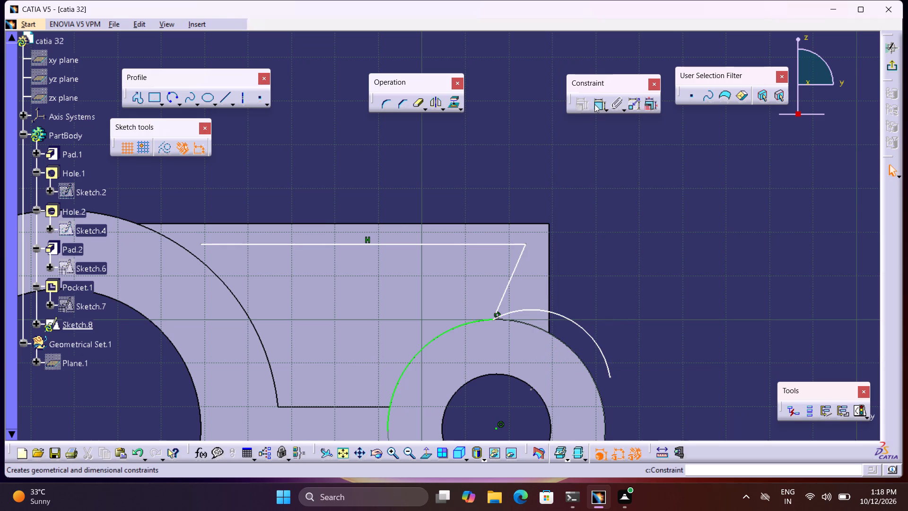
{"action": "double_click", "coordinate": [582, 329]}
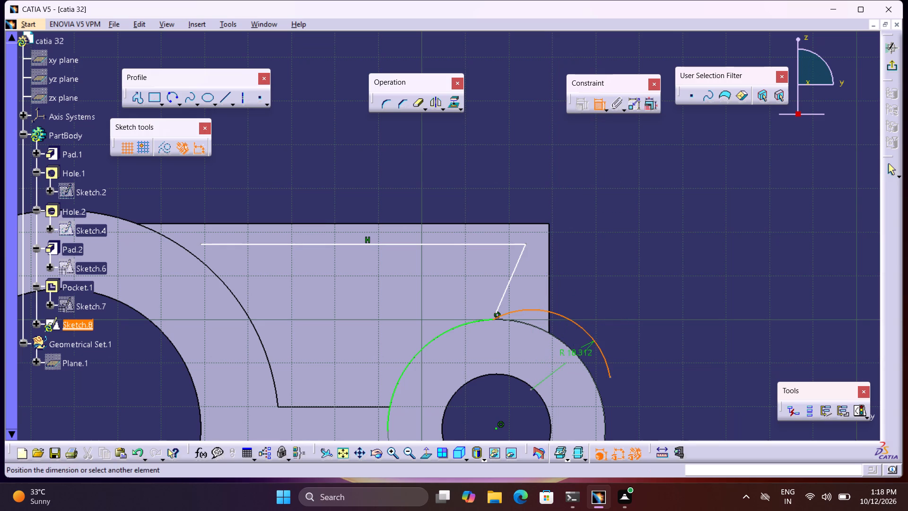
{"action": "left_click", "coordinate": [469, 323]}
{"action": "right_click", "coordinate": [470, 322]}
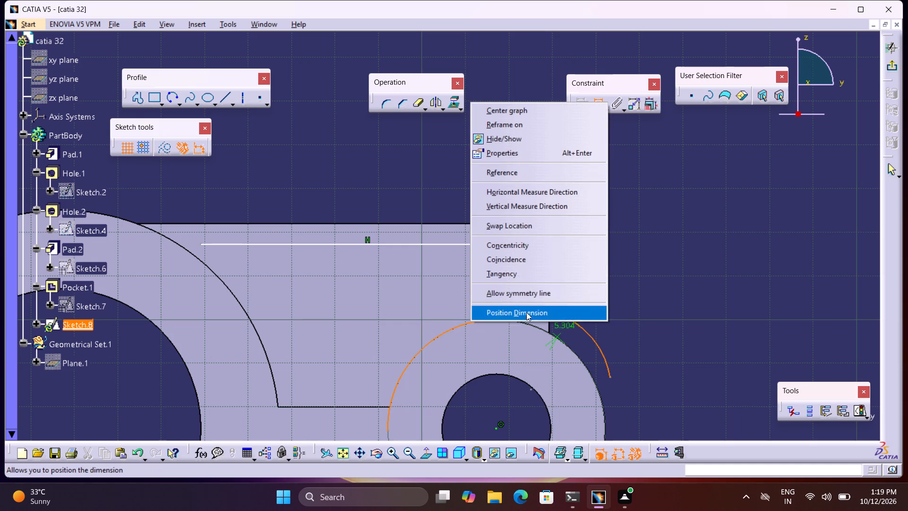
{"action": "left_click", "coordinate": [544, 256]}
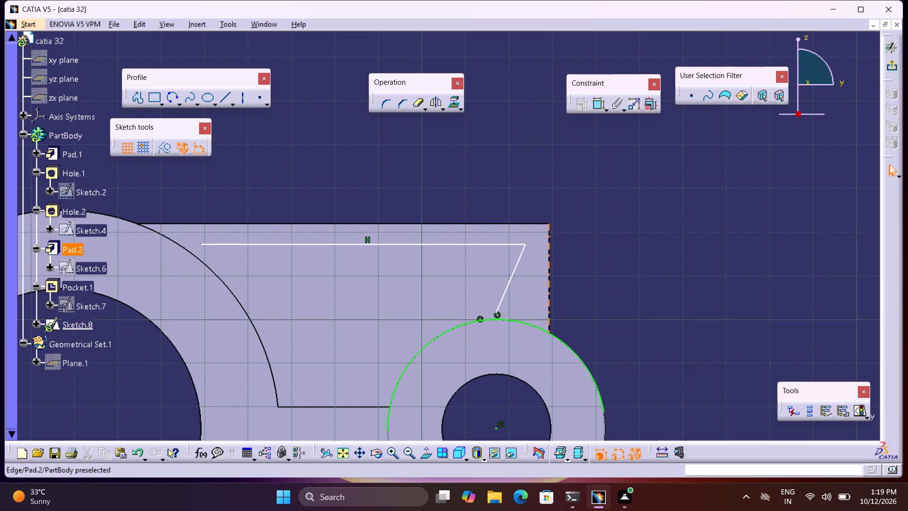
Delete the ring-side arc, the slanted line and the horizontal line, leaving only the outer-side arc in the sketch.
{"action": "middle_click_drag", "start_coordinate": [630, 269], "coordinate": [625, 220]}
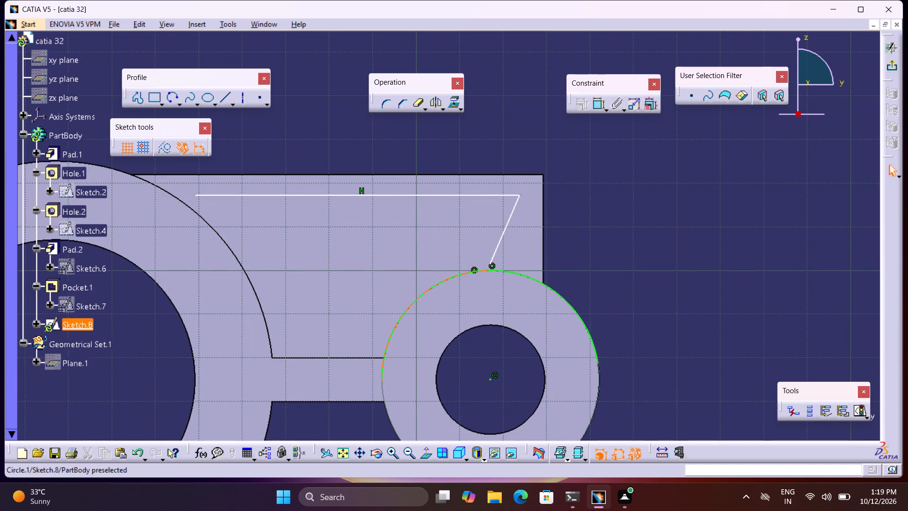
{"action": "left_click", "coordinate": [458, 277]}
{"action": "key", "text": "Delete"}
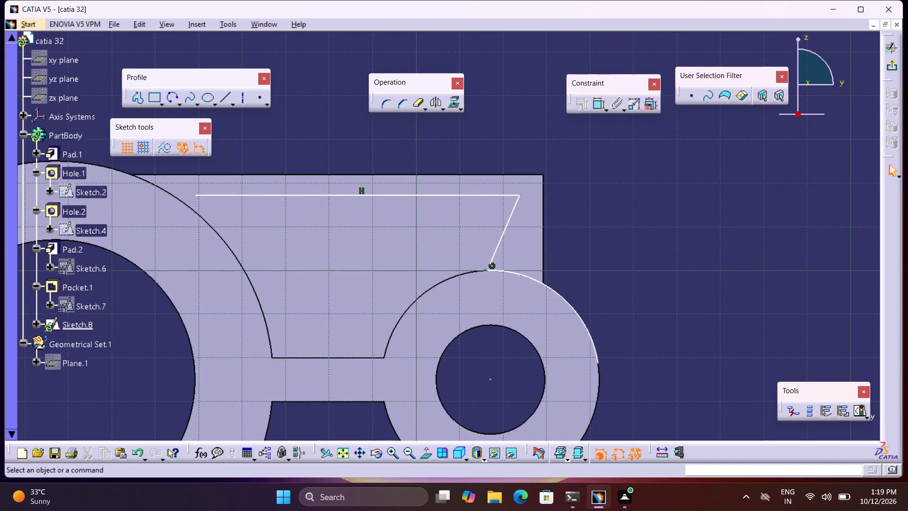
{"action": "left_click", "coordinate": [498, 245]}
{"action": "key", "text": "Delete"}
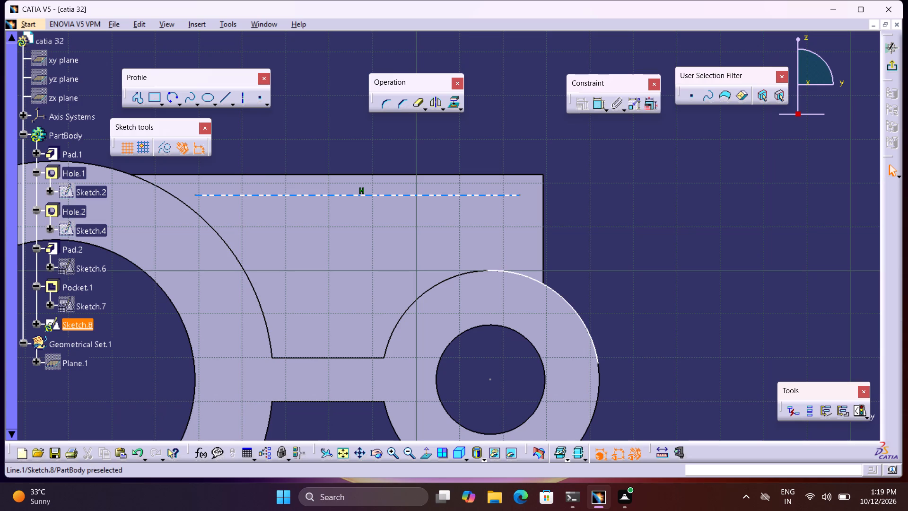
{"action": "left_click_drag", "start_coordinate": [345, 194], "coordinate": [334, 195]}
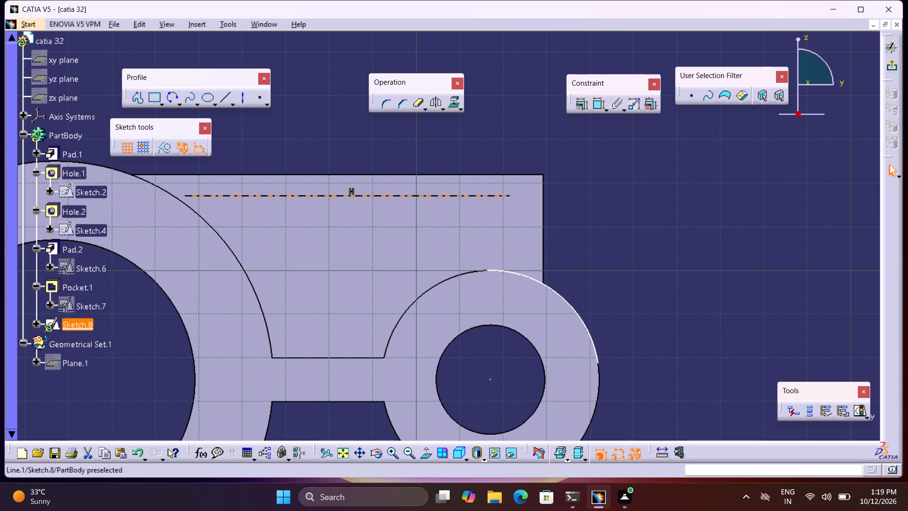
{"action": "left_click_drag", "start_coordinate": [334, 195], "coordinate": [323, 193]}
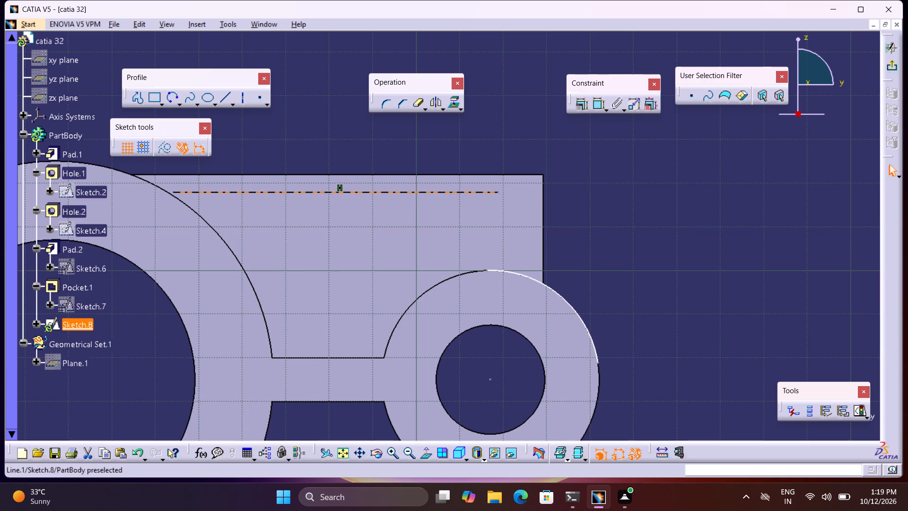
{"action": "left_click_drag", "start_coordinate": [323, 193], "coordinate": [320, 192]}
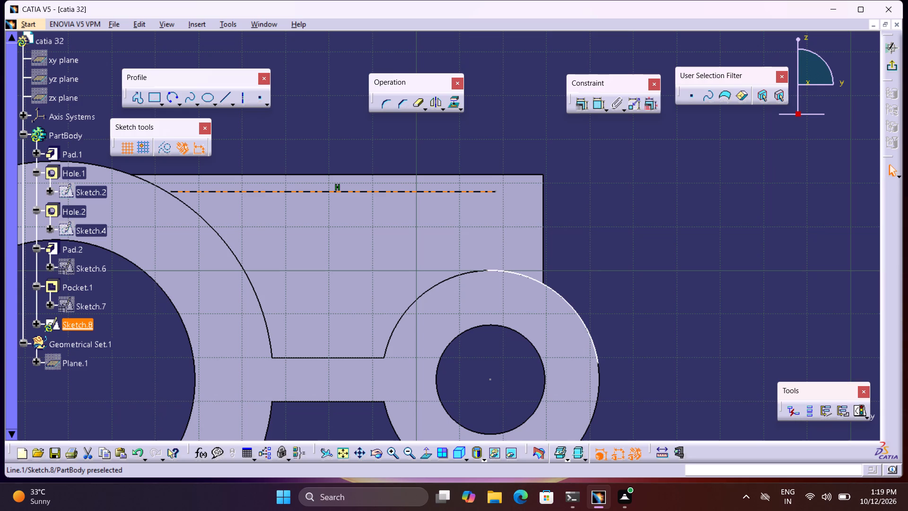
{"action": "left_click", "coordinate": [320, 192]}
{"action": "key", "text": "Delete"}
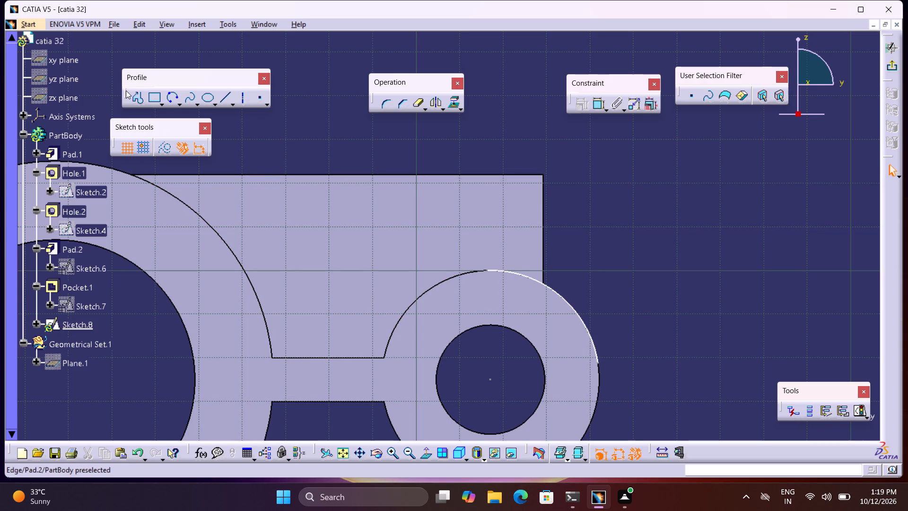
Draw a connected profile from the arc's top end: an 85 mm slanted line to the ring, a line beside the rib's top edge, and a vertical line down to the arc.
{"action": "left_click", "coordinate": [134, 96]}
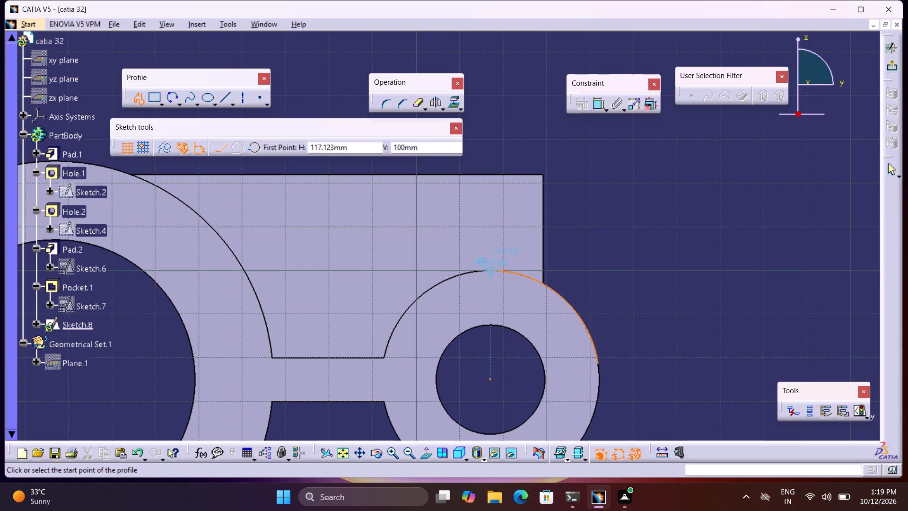
{"action": "left_click", "coordinate": [490, 269]}
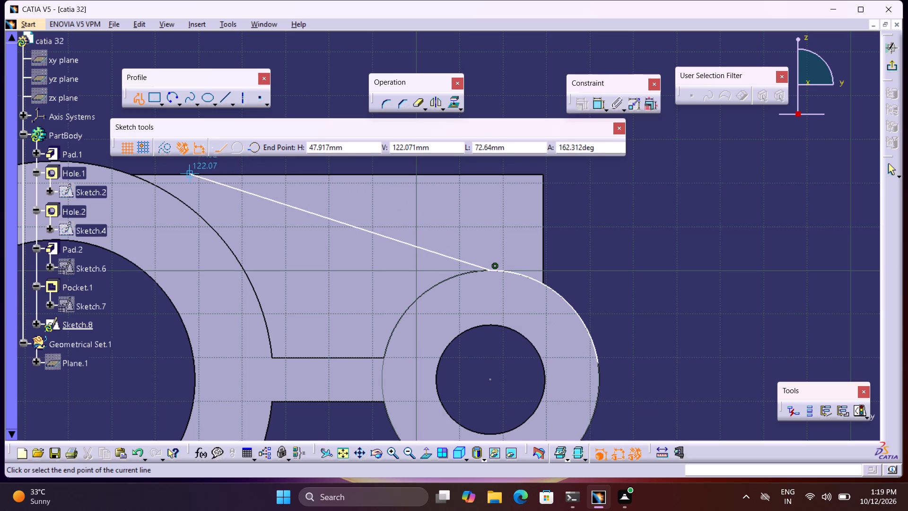
{"action": "left_click", "coordinate": [135, 175]}
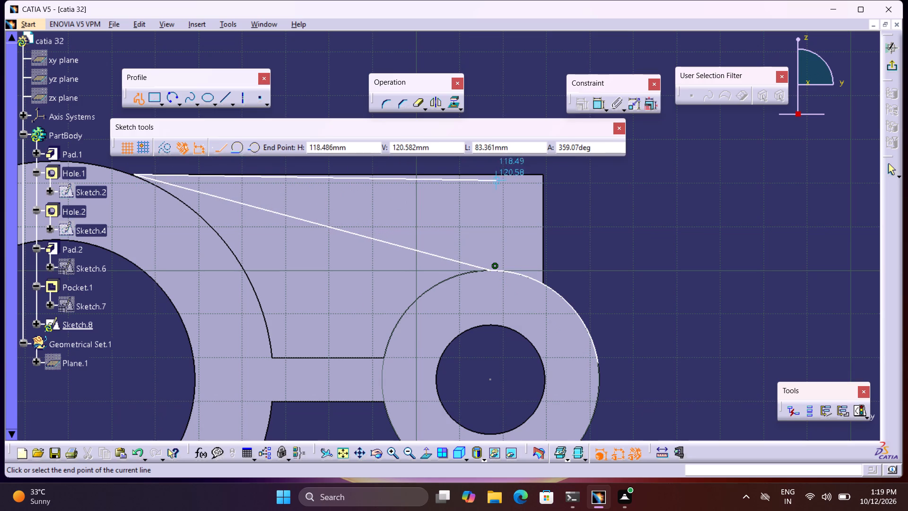
{"action": "left_click", "coordinate": [535, 184]}
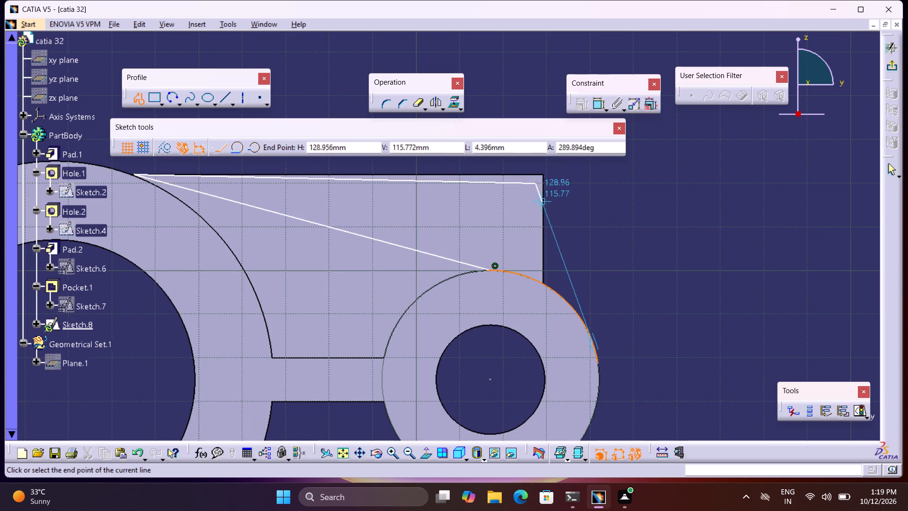
{"action": "left_click", "coordinate": [536, 282]}
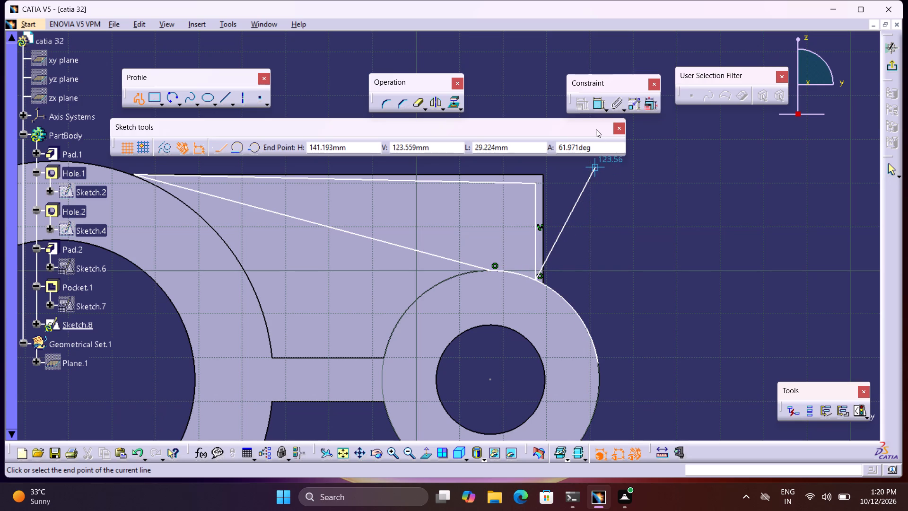
Constrain the profile's upper line to be coincident with the rib's top edge.
{"action": "left_click", "coordinate": [596, 98]}
{"action": "left_click", "coordinate": [519, 181]}
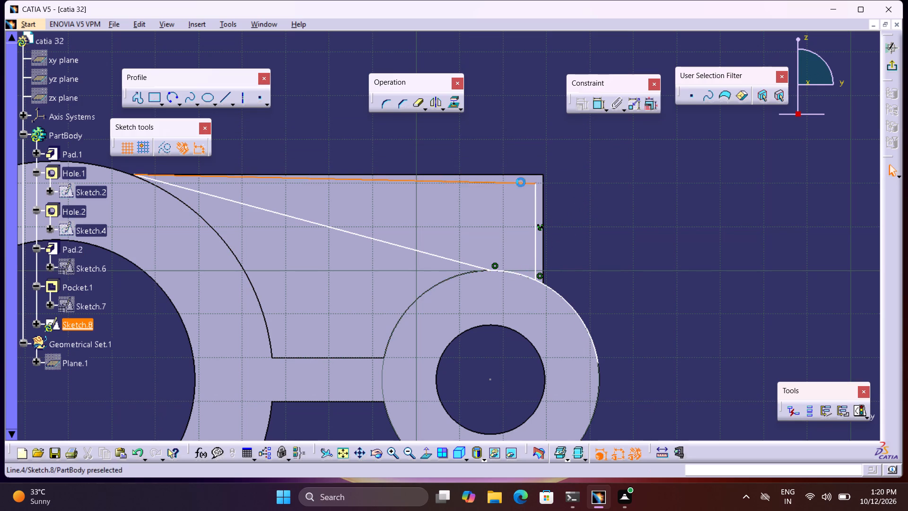
{"action": "left_click", "coordinate": [521, 175]}
{"action": "right_click", "coordinate": [521, 175]}
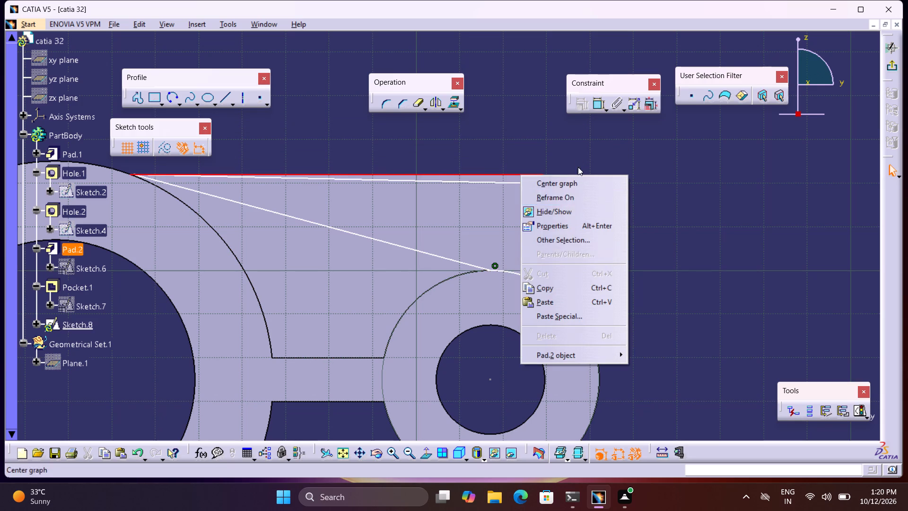
{"action": "left_click", "coordinate": [577, 158]}
{"action": "double_click", "coordinate": [599, 104]}
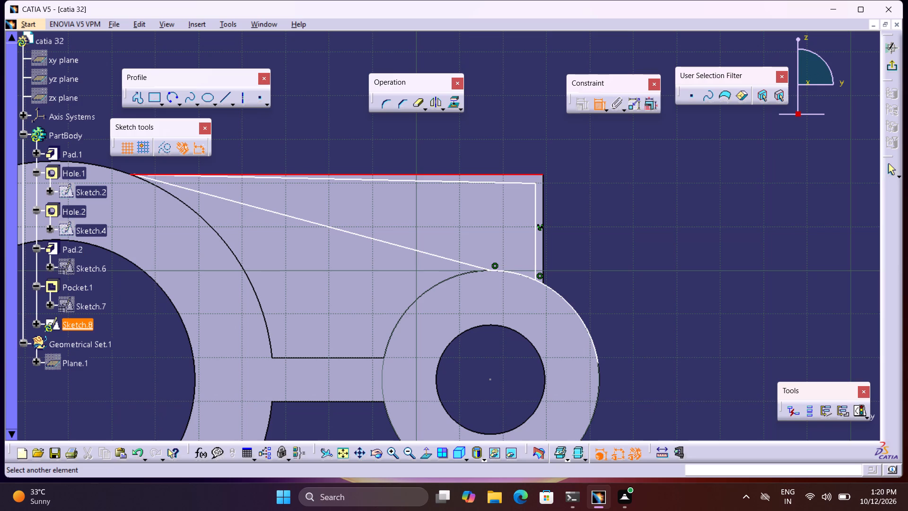
{"action": "left_click", "coordinate": [520, 181]}
{"action": "right_click", "coordinate": [520, 180]}
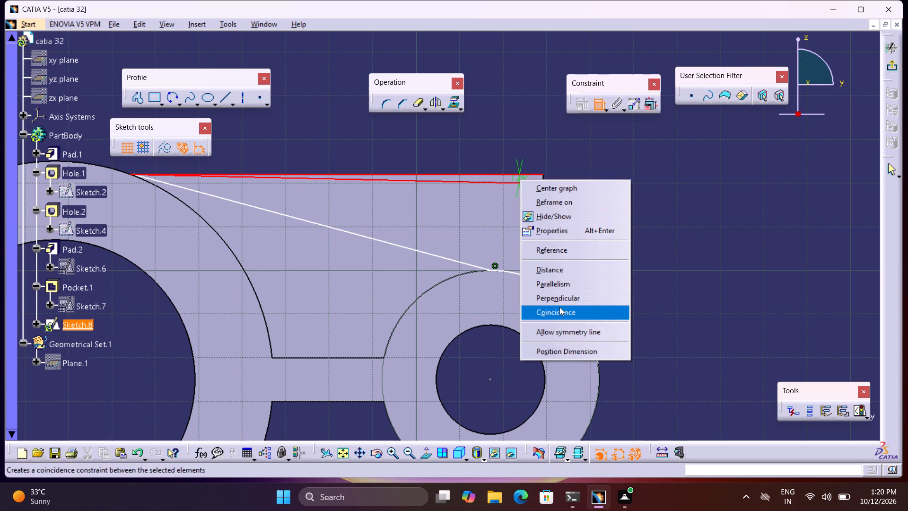
{"action": "left_click", "coordinate": [559, 307]}
Constrain the profile's vertical line to be coincident with the rib's vertical end edge.
{"action": "left_click", "coordinate": [533, 238]}
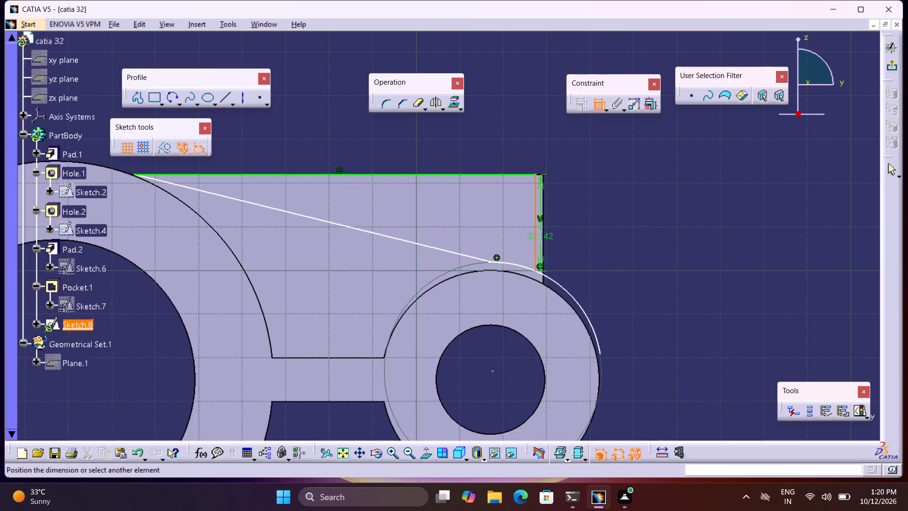
{"action": "left_click", "coordinate": [544, 241]}
{"action": "right_click", "coordinate": [544, 241]}
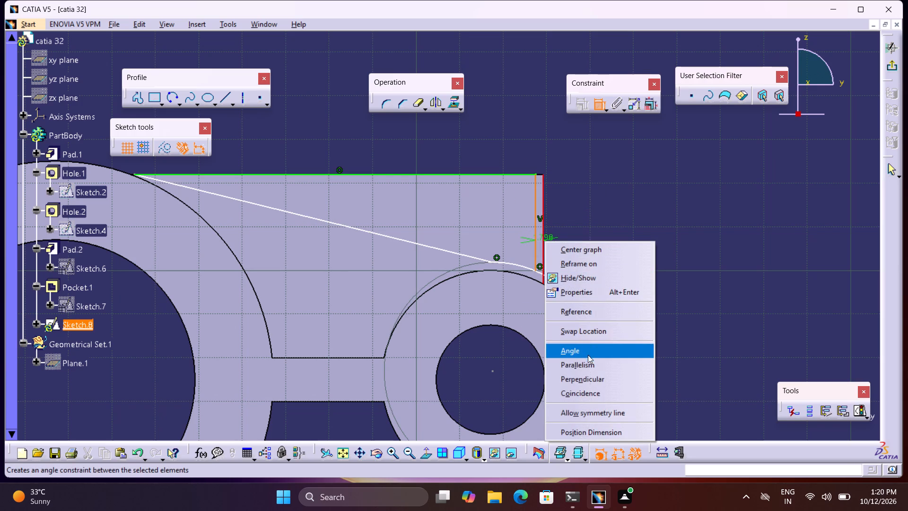
{"action": "left_click", "coordinate": [589, 387]}
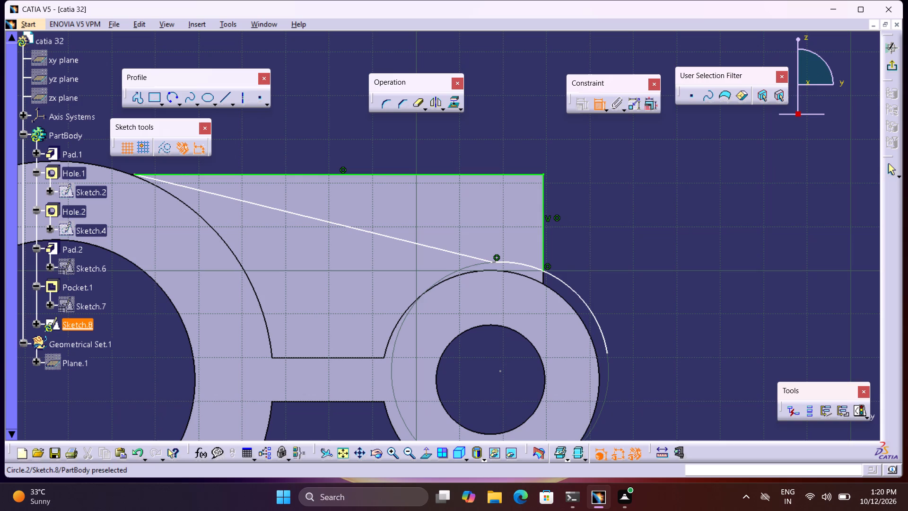
Constrain the profile's arc to be coincident with the boss's outer circular edge.
{"action": "left_click", "coordinate": [527, 264]}
{"action": "left_click", "coordinate": [527, 278]}
{"action": "right_click", "coordinate": [527, 278]}
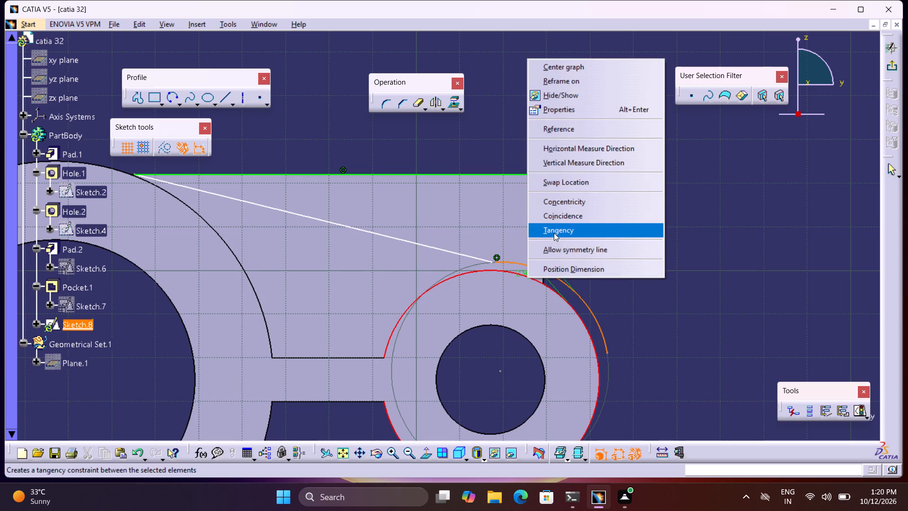
{"action": "left_click", "coordinate": [556, 218]}
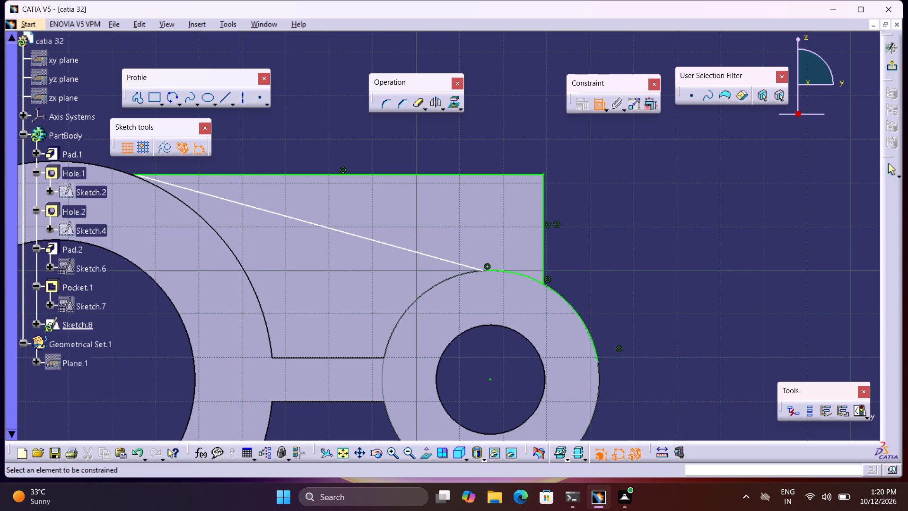
Trim away the part of the arc extending beyond the vertical line.
{"action": "left_click", "coordinate": [419, 105]}
{"action": "left_click", "coordinate": [560, 298]}
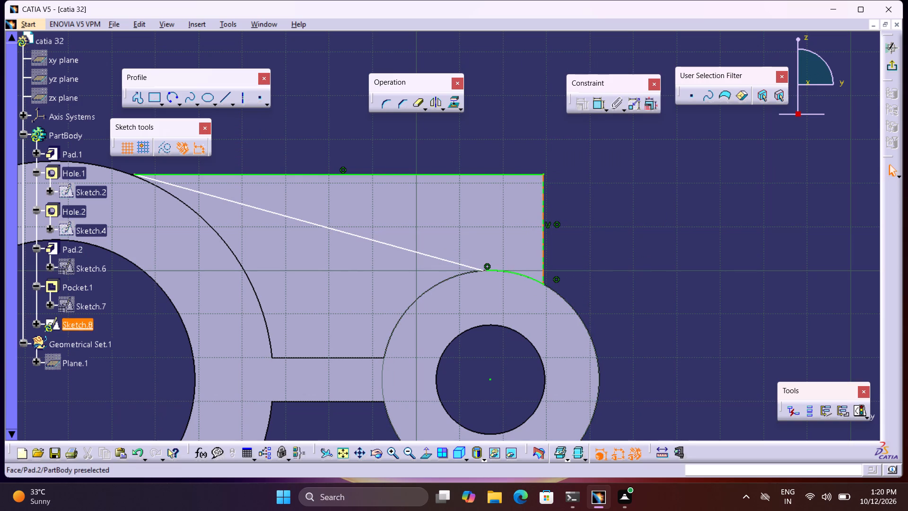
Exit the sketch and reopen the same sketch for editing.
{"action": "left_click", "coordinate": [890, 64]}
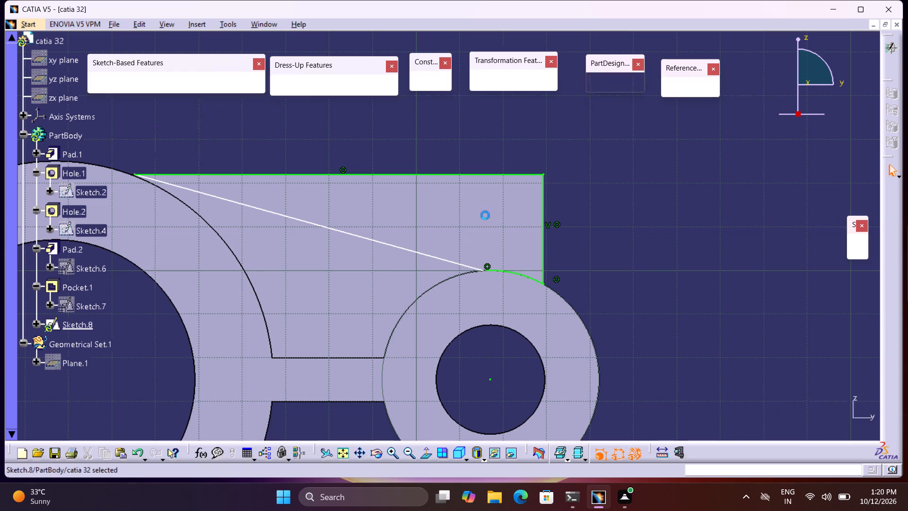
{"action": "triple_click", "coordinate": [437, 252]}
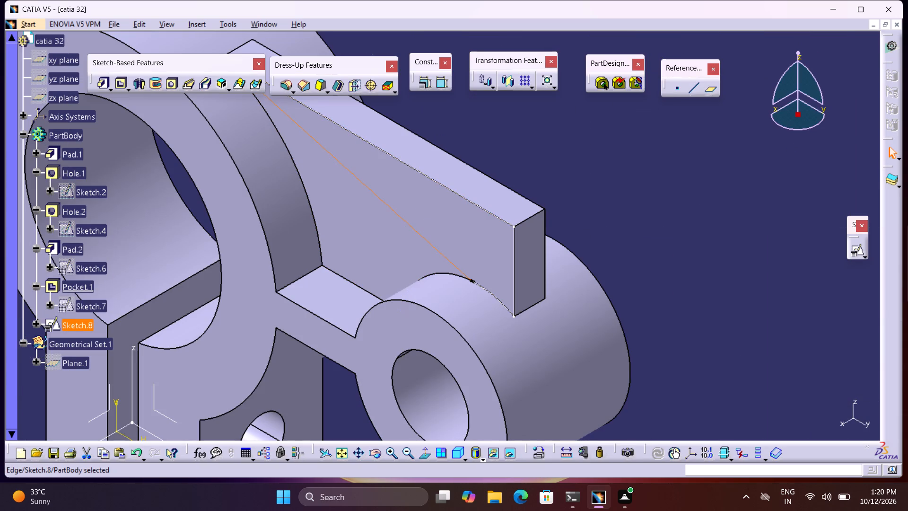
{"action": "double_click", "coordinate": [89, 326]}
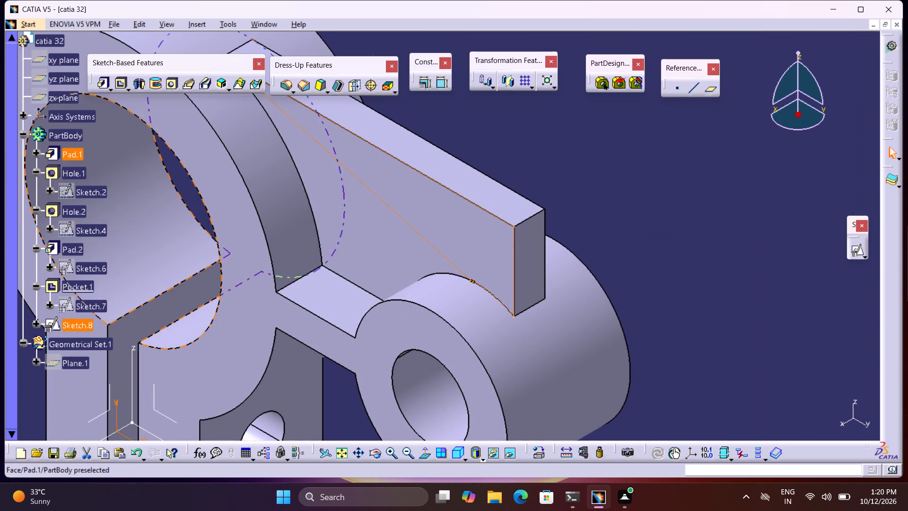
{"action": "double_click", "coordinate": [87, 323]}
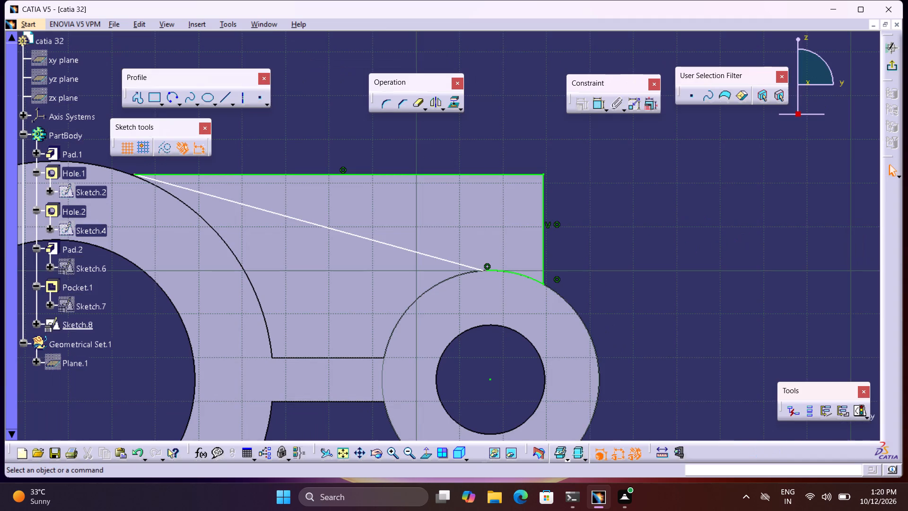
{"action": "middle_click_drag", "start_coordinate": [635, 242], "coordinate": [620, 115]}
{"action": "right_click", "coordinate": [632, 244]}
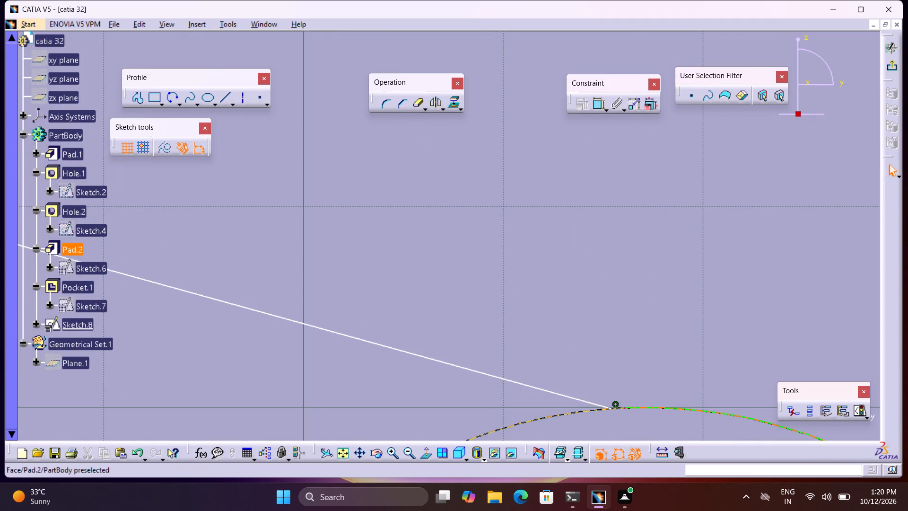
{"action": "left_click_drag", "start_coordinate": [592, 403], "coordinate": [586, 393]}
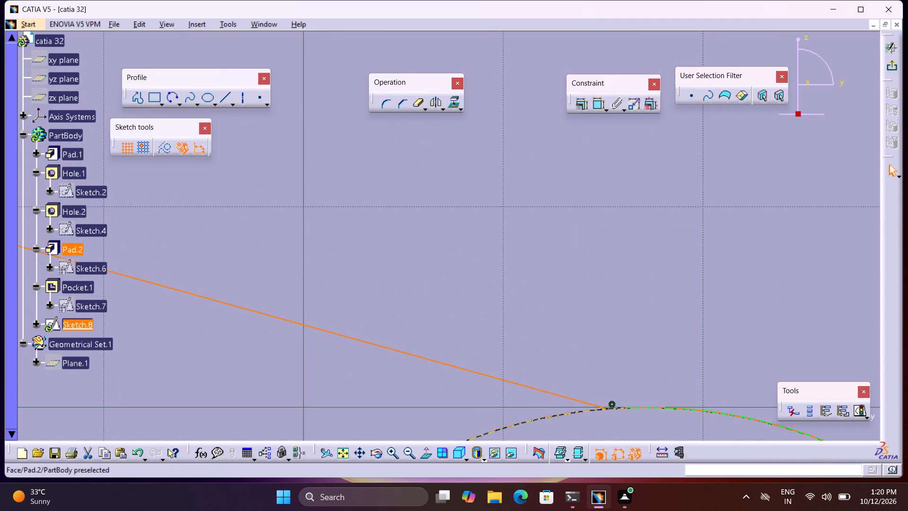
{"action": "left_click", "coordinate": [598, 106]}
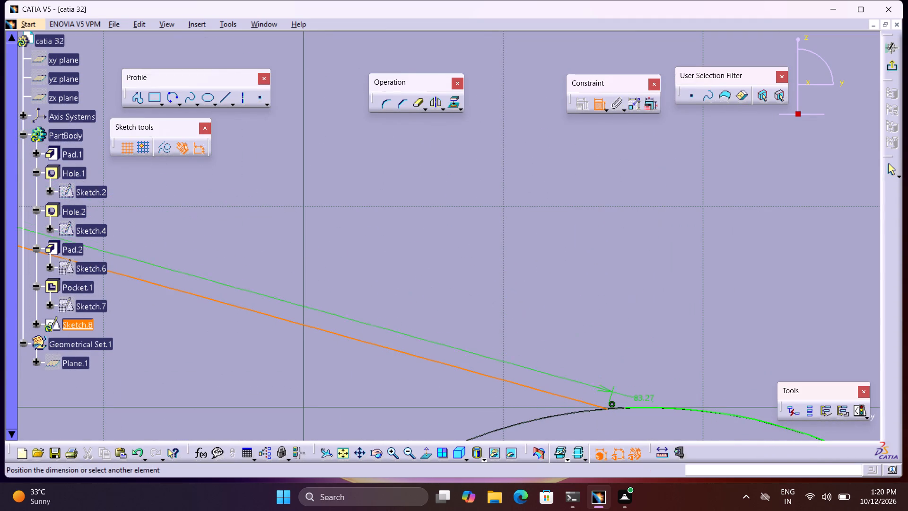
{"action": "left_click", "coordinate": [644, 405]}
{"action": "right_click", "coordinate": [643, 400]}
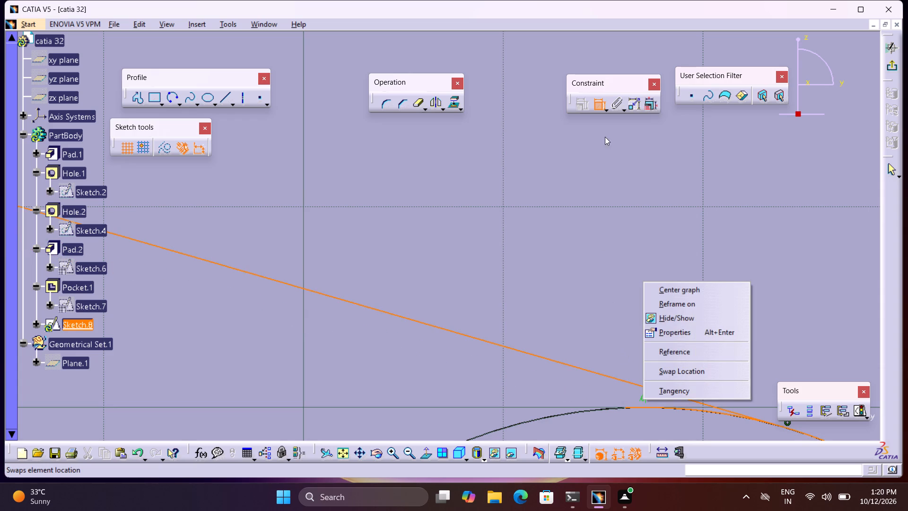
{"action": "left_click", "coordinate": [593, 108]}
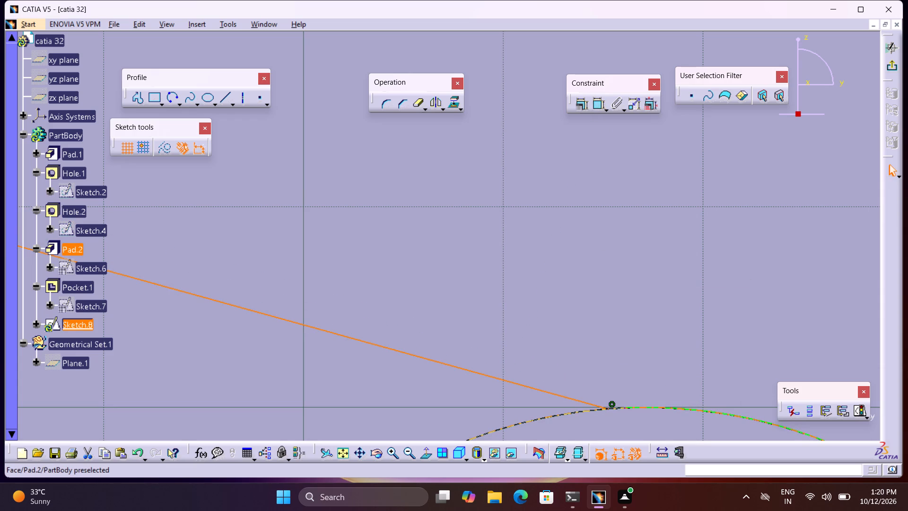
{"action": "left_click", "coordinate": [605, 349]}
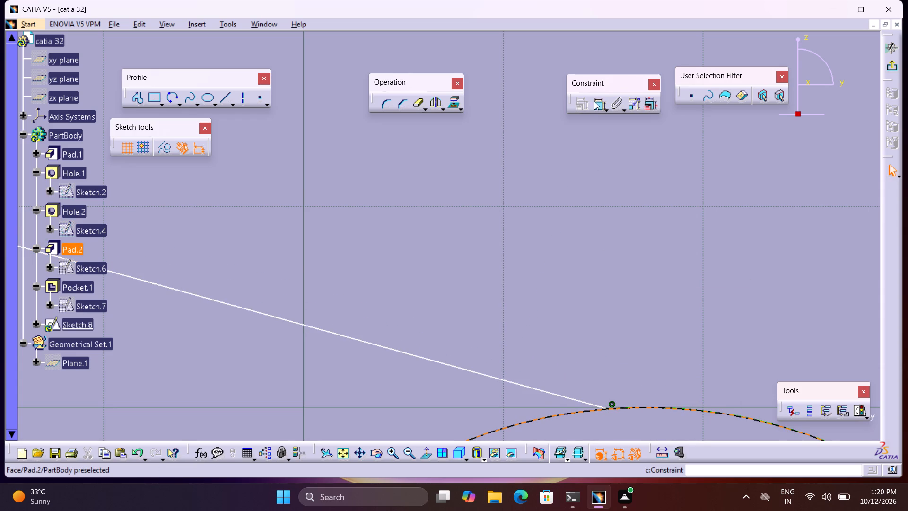
Make the slanted line's lower endpoint coincident with the arc's start point at the top of the boss, and exit the sketch.
{"action": "left_click", "coordinate": [594, 100]}
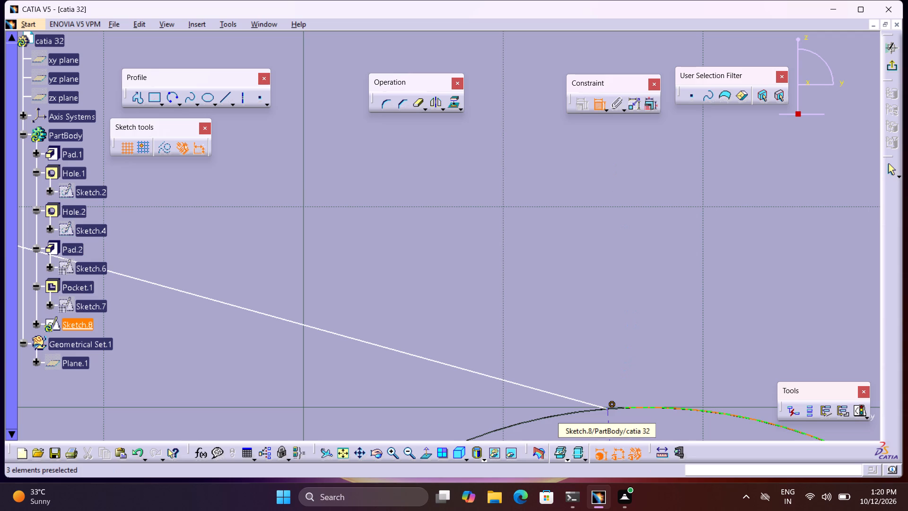
{"action": "left_click", "coordinate": [608, 409]}
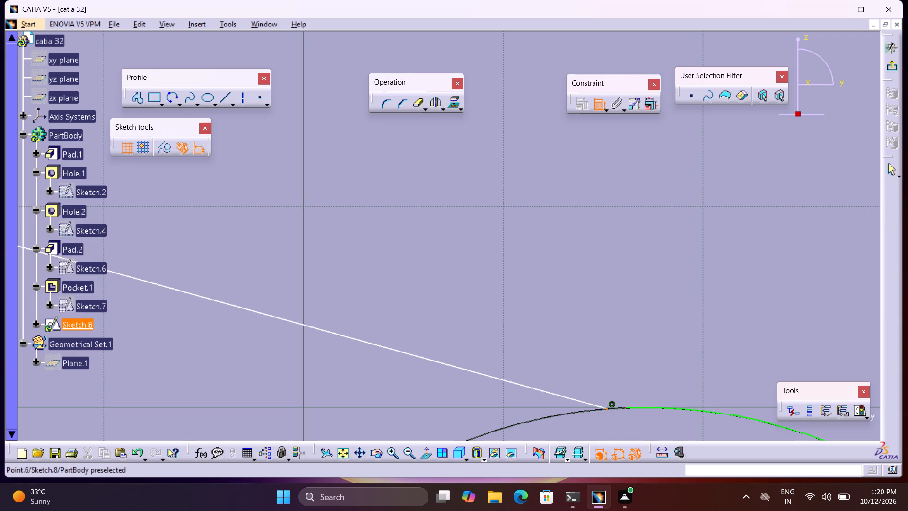
{"action": "left_click", "coordinate": [626, 408]}
{"action": "right_click", "coordinate": [634, 399]}
{"action": "left_click", "coordinate": [666, 351]}
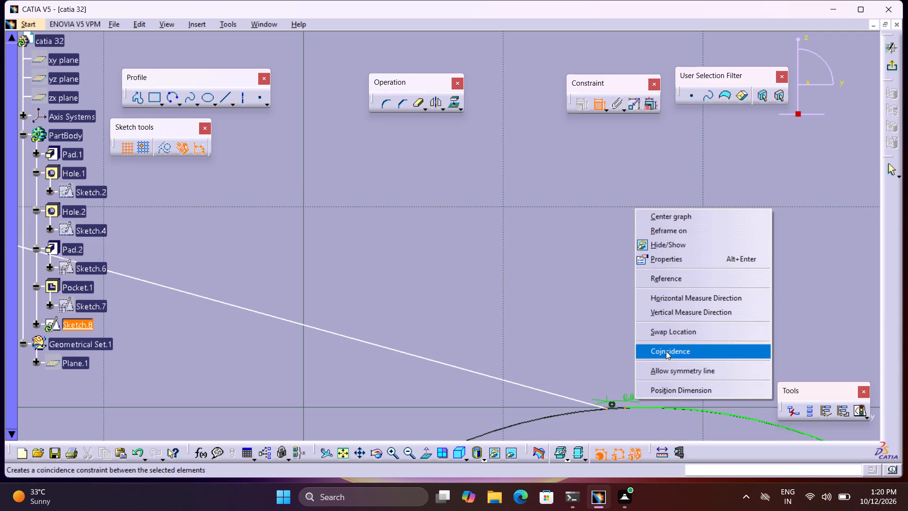
{"action": "left_click", "coordinate": [887, 63]}
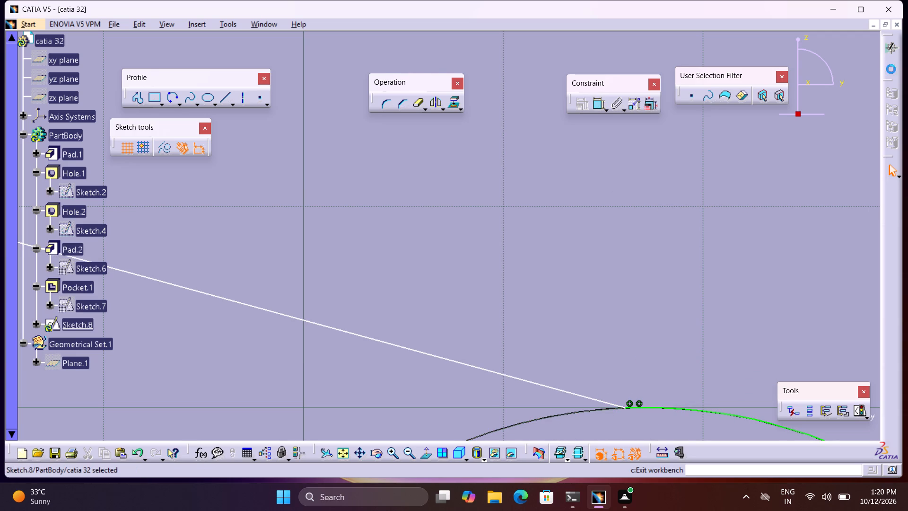
Cut a 35 mm deep pocket from the new sketch to remove the rib's upper outer corner above the slanted line.
{"action": "left_click", "coordinate": [342, 452]}
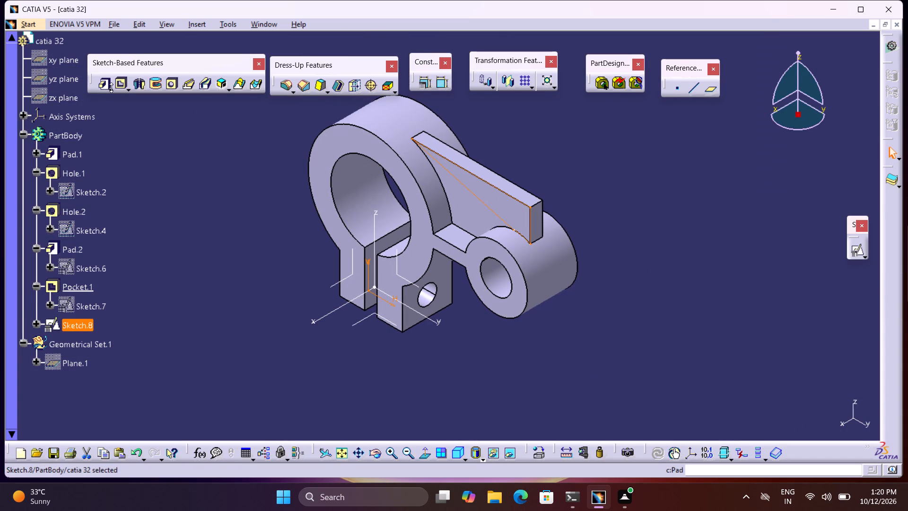
{"action": "left_click", "coordinate": [120, 83]}
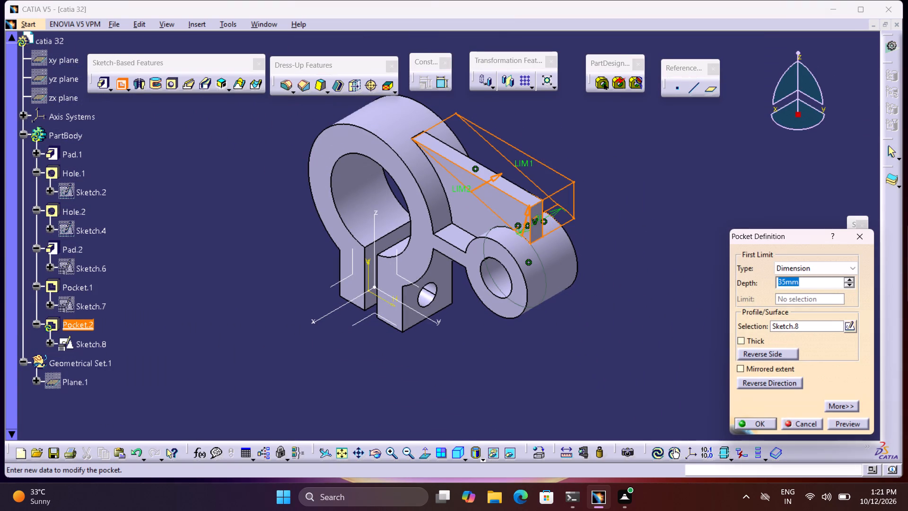
{"action": "left_click", "coordinate": [761, 424]}
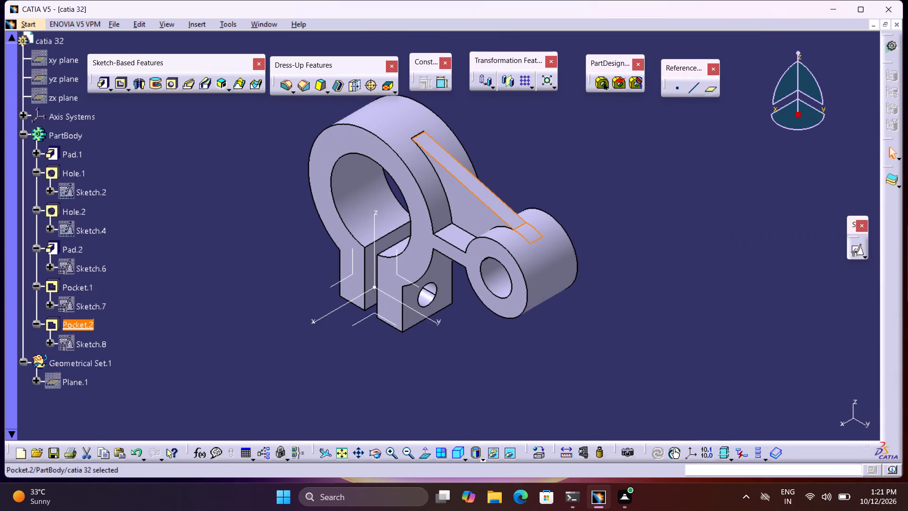
{"action": "left_click", "coordinate": [718, 343]}
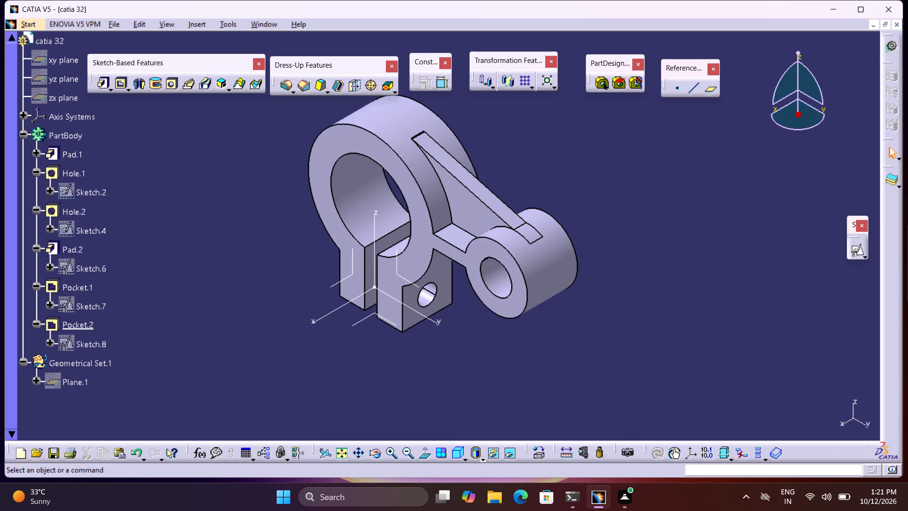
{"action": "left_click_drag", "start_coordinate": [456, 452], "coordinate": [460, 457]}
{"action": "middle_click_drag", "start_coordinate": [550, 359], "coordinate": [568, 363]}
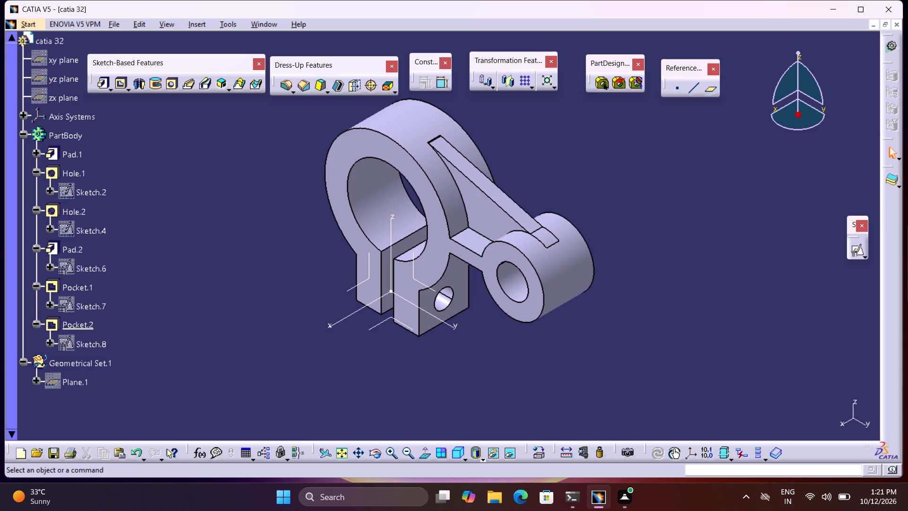
Save the part to the Desktop as a CATPart named catia 32, copying the file name before saving.
{"action": "middle_click_drag", "start_coordinate": [580, 369], "coordinate": [571, 396]}
{"action": "right_click", "coordinate": [564, 371]}
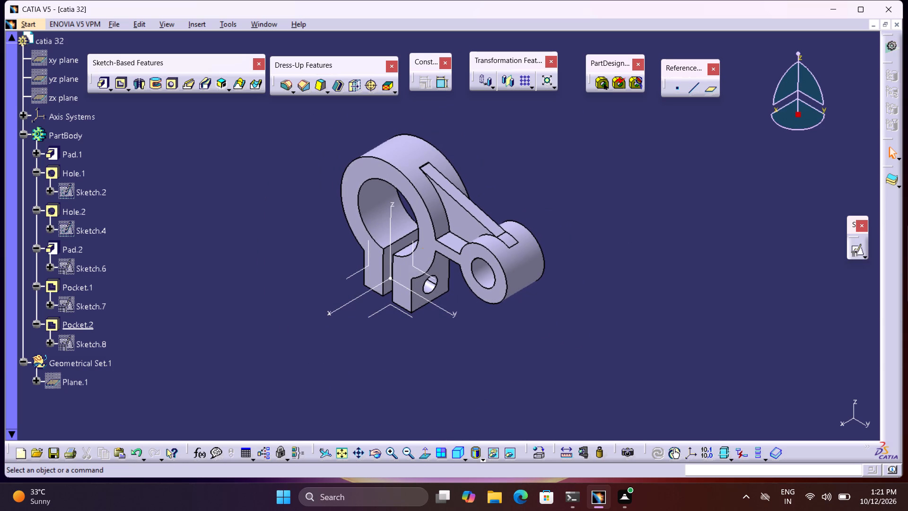
{"action": "middle_click_drag", "start_coordinate": [516, 367], "coordinate": [570, 351]}
{"action": "right_click_drag", "start_coordinate": [515, 367], "coordinate": [546, 358]}
{"action": "scroll", "coordinate": [570, 351], "scroll_direction": "up", "scroll_amount": 1}
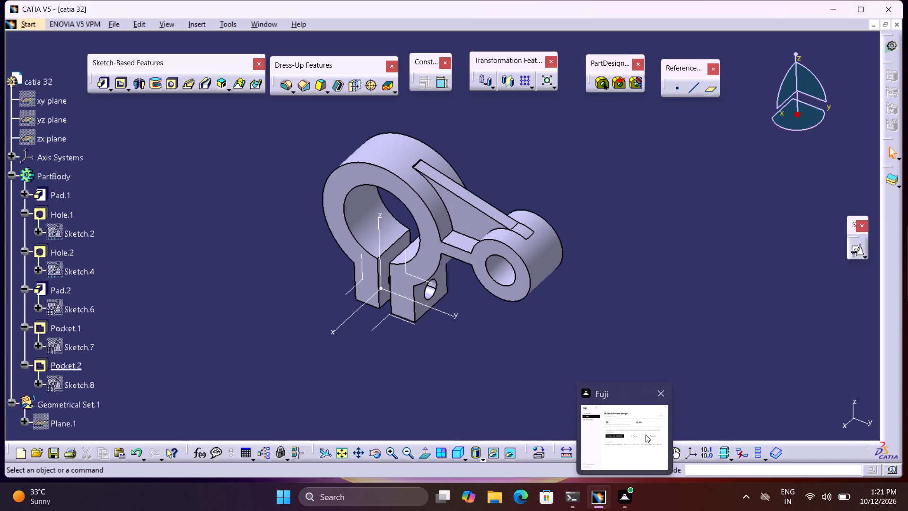
{"action": "left_click", "coordinate": [53, 451]}
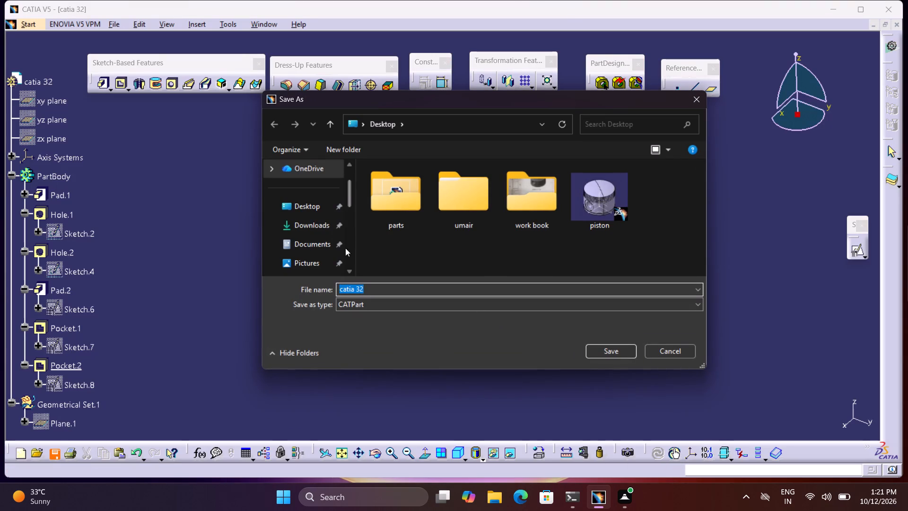
{"action": "left_click", "coordinate": [330, 211]}
{"action": "left_click", "coordinate": [407, 292]}
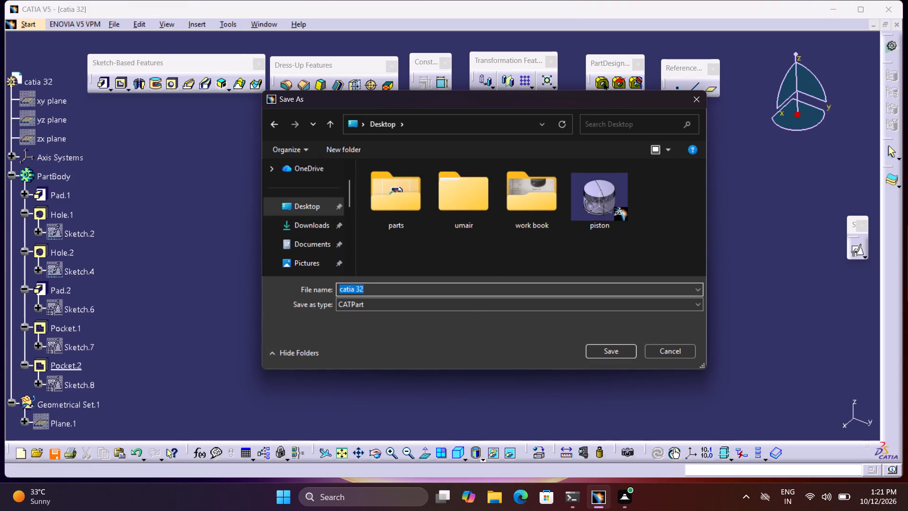
{"action": "key", "text": "ctrl+c"}
{"action": "left_click", "coordinate": [595, 352]}
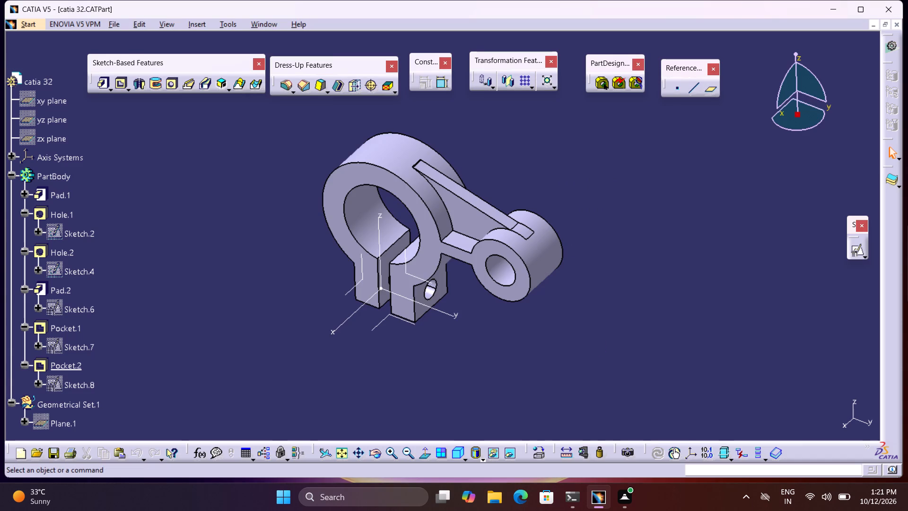
Print the whole document with Microsoft Print to PDF, saving the PDF on the Desktop under the copied name catia 32.
{"action": "key", "text": "ctrl+F23"}
{"action": "key", "text": "ctrl+p"}
{"action": "key", "text": "ctrl+F23"}
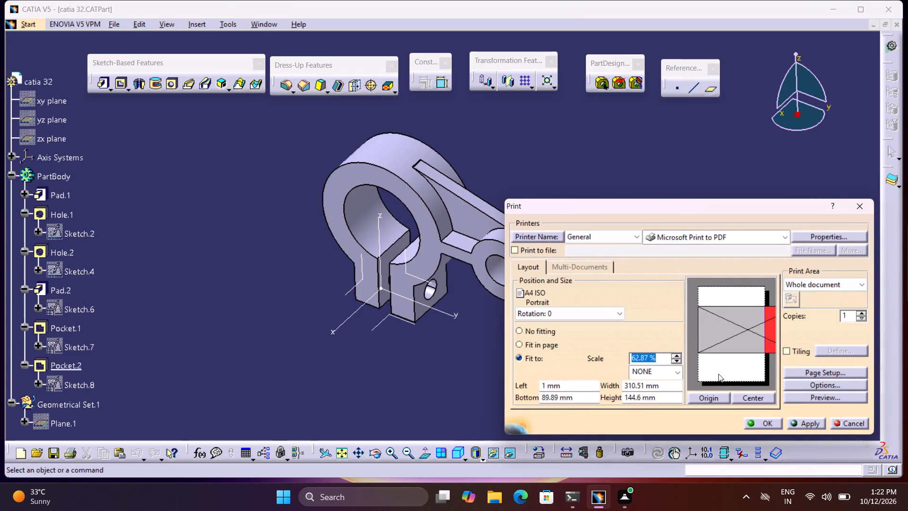
{"action": "left_click", "coordinate": [761, 423]}
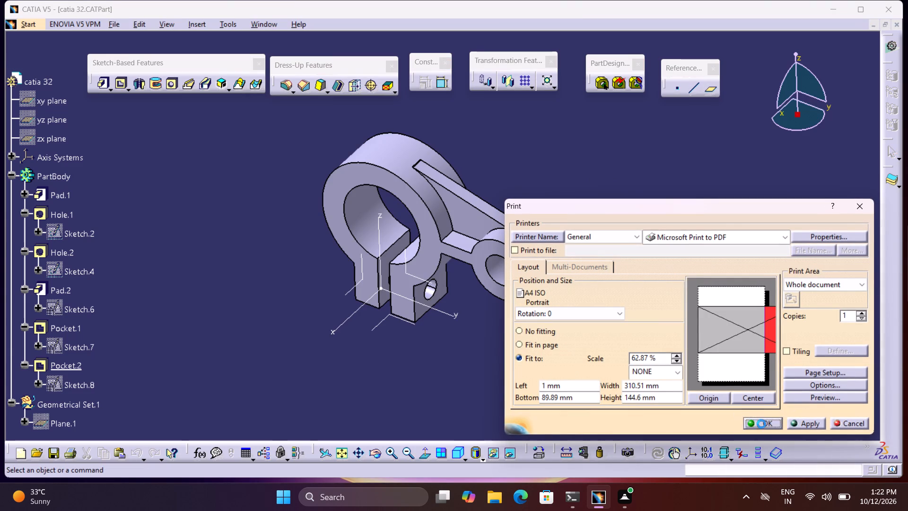
{"action": "left_click", "coordinate": [522, 286]}
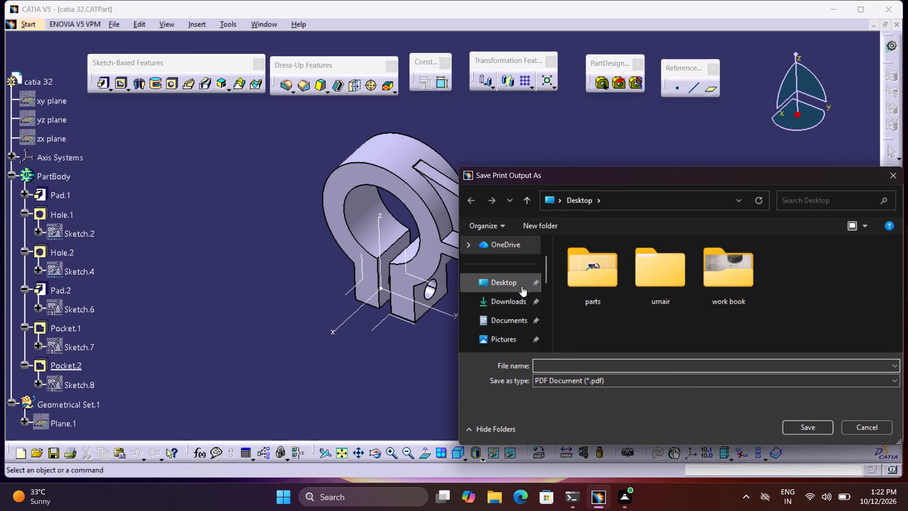
{"action": "left_click", "coordinate": [570, 367]}
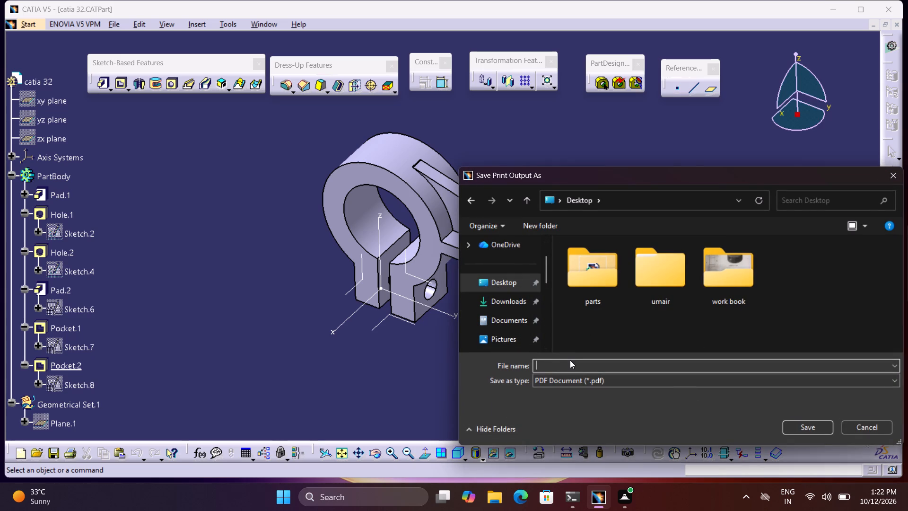
{"action": "key", "text": "ctrl+v"}
{"action": "left_click", "coordinate": [794, 421]}
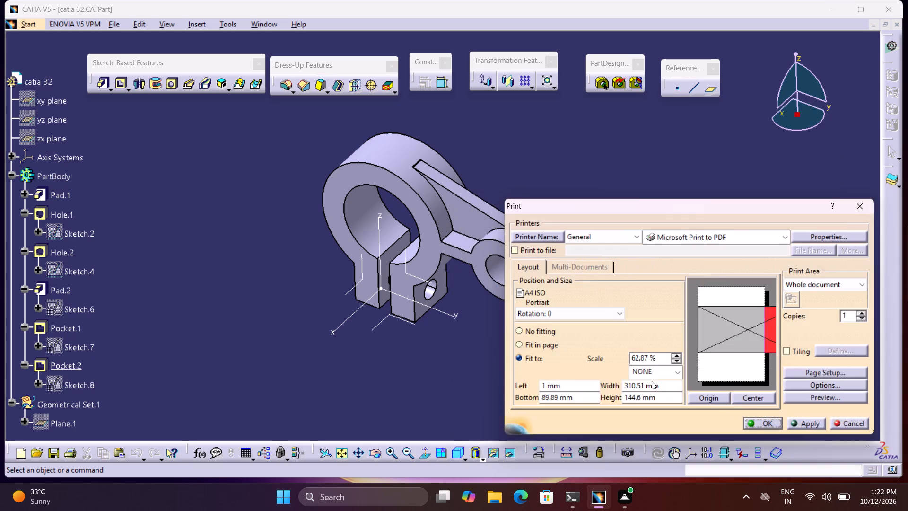